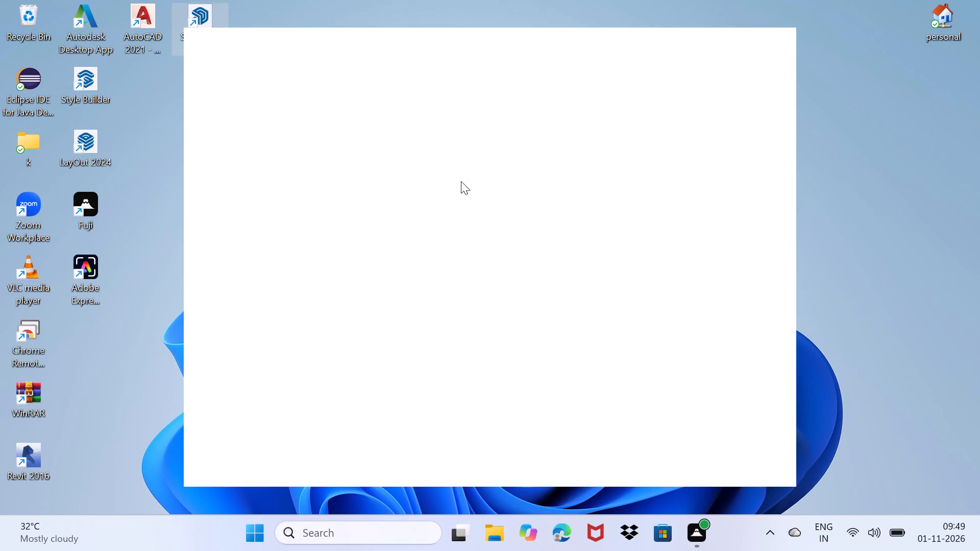
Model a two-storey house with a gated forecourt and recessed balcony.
Launch SketchUp from its desktop shortcut.
{"action": "double_click", "coordinate": [205, 14]}
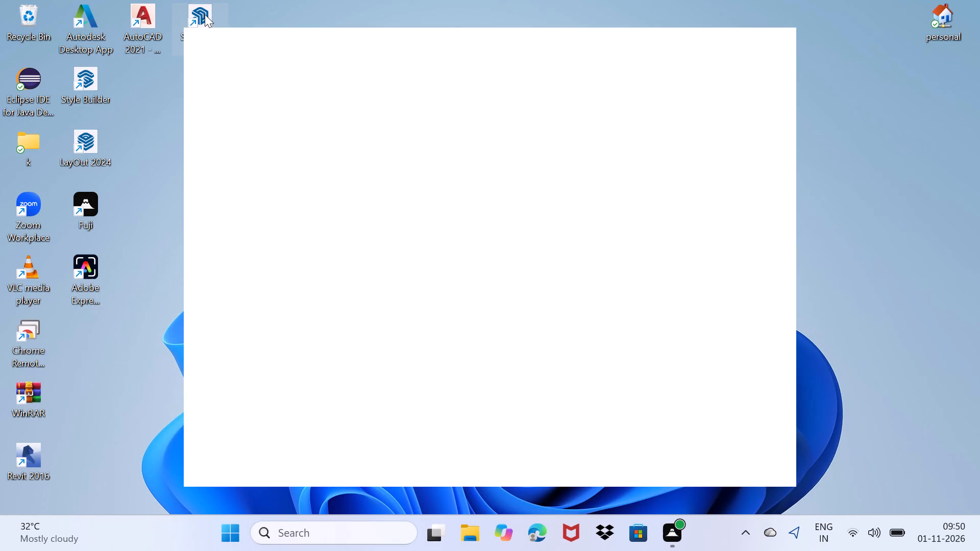
{"action": "key", "text": "space"}
{"action": "key", "text": "space"}
{"action": "key", "text": "space"}
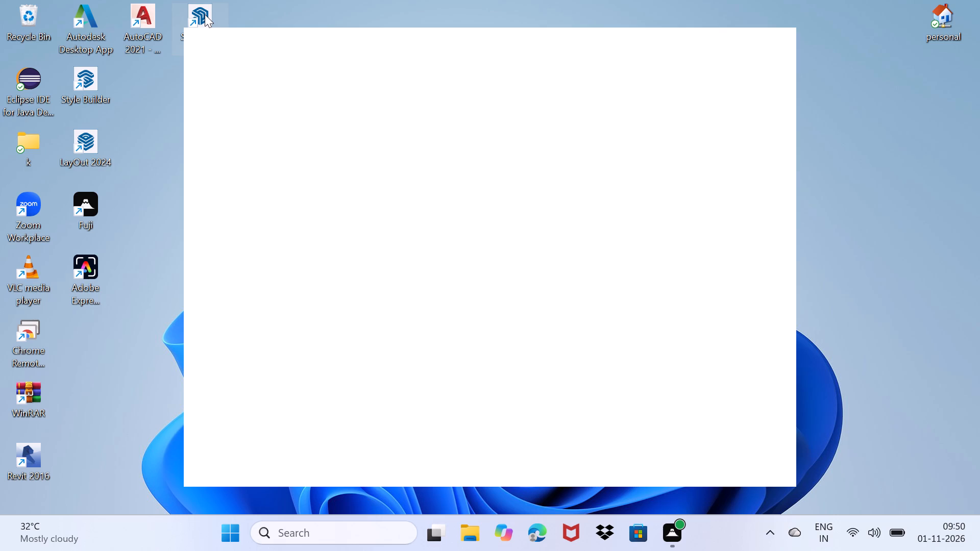
{"action": "key", "text": "space"}
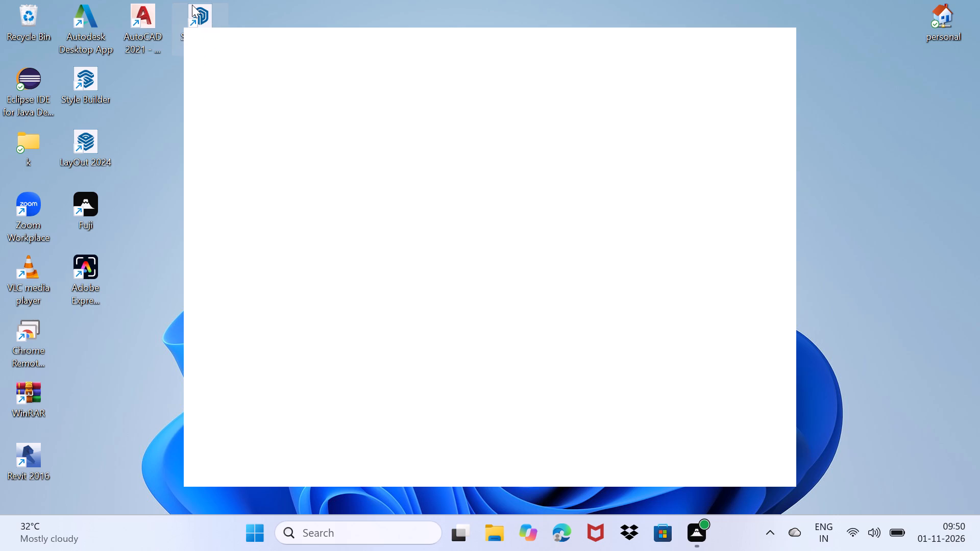
{"action": "double_click", "coordinate": [207, 12]}
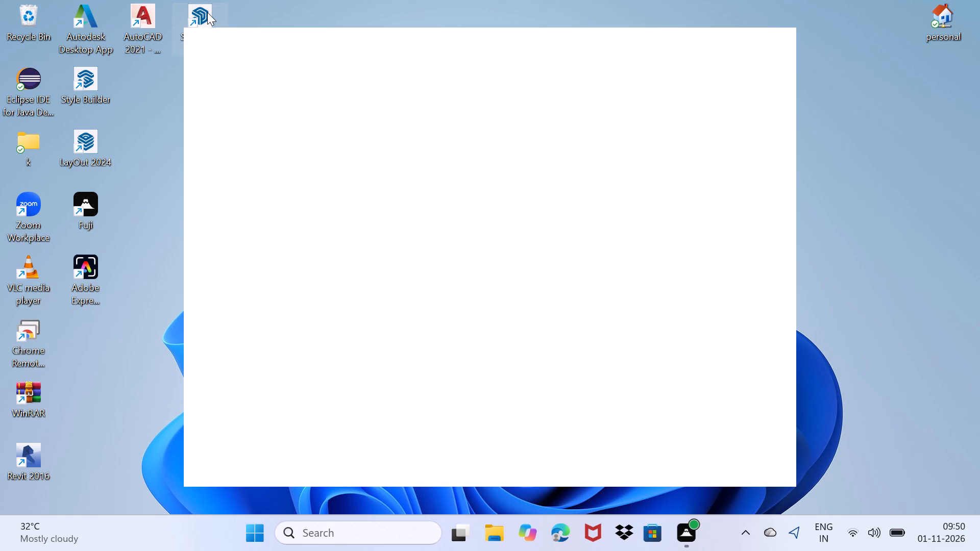
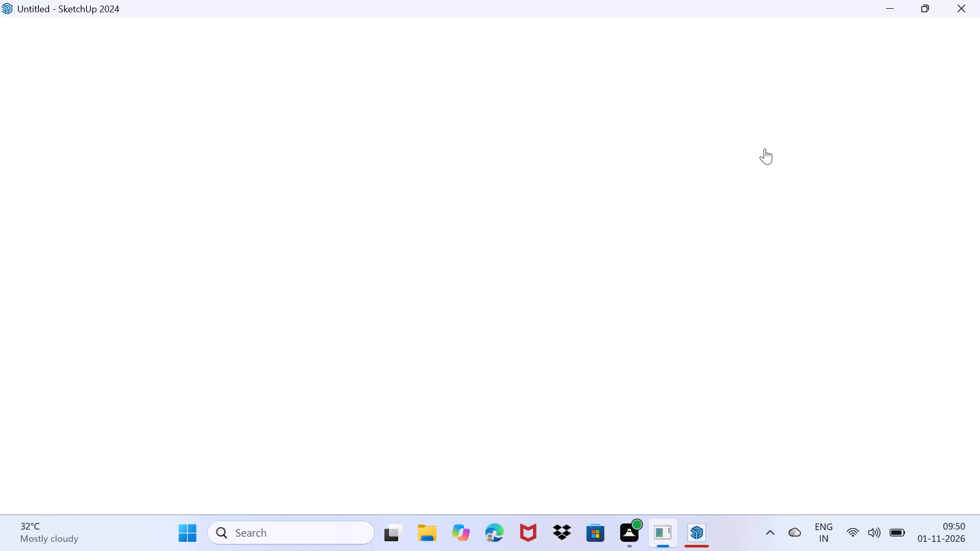
Examine the full extent of the leftover linework in the untitled model.
{"action": "scroll", "coordinate": [256, 285], "scroll_direction": "down", "scroll_amount": 2}
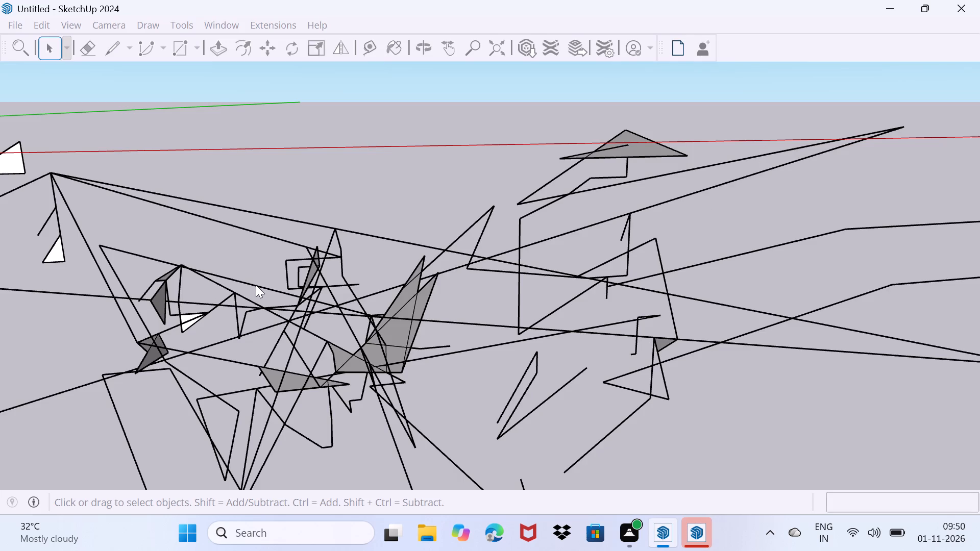
{"action": "scroll", "coordinate": [256, 285], "scroll_direction": "down", "scroll_amount": 10}
{"action": "scroll", "coordinate": [374, 228], "scroll_direction": "down", "scroll_amount": 3}
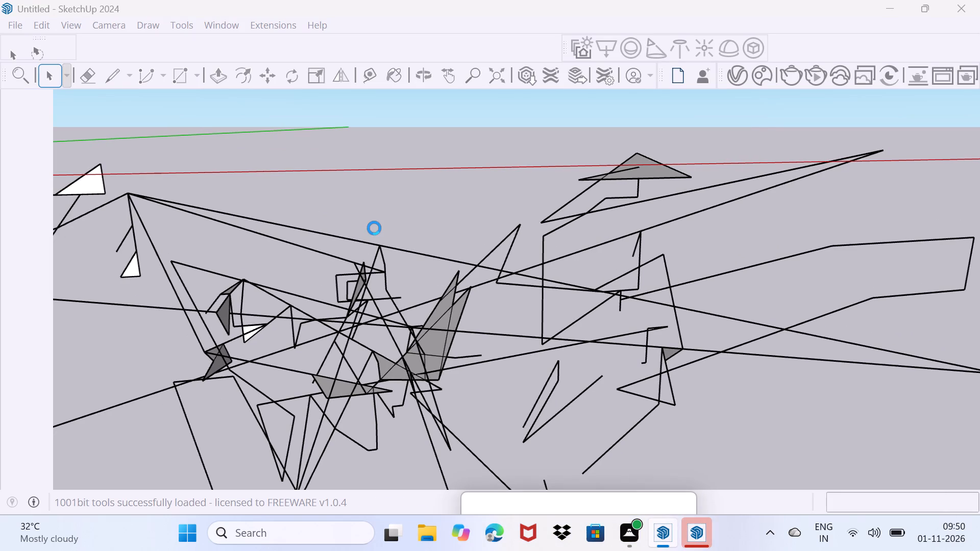
{"action": "scroll", "coordinate": [374, 228], "scroll_direction": "down", "scroll_amount": 17}
{"action": "scroll", "coordinate": [391, 244], "scroll_direction": "down", "scroll_amount": 12}
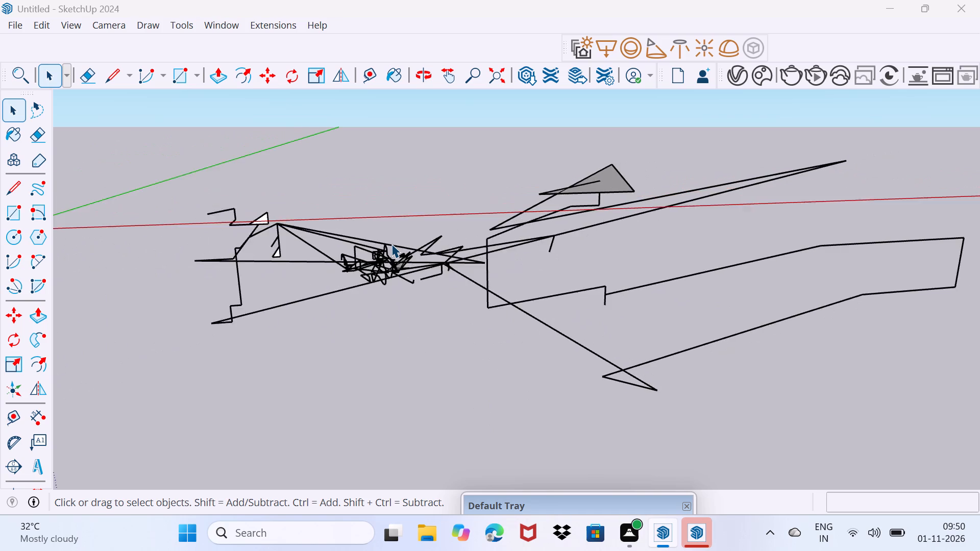
{"action": "scroll", "coordinate": [391, 244], "scroll_direction": "down", "scroll_amount": 20}
{"action": "scroll", "coordinate": [391, 244], "scroll_direction": "down", "scroll_amount": 10}
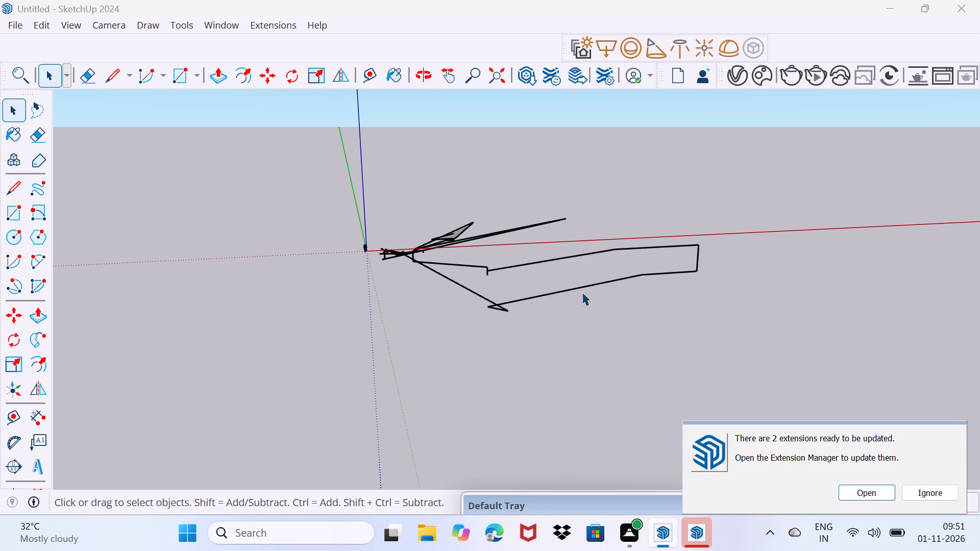
Dismiss the extension update notice without updating anything.
{"action": "left_click", "coordinate": [934, 495]}
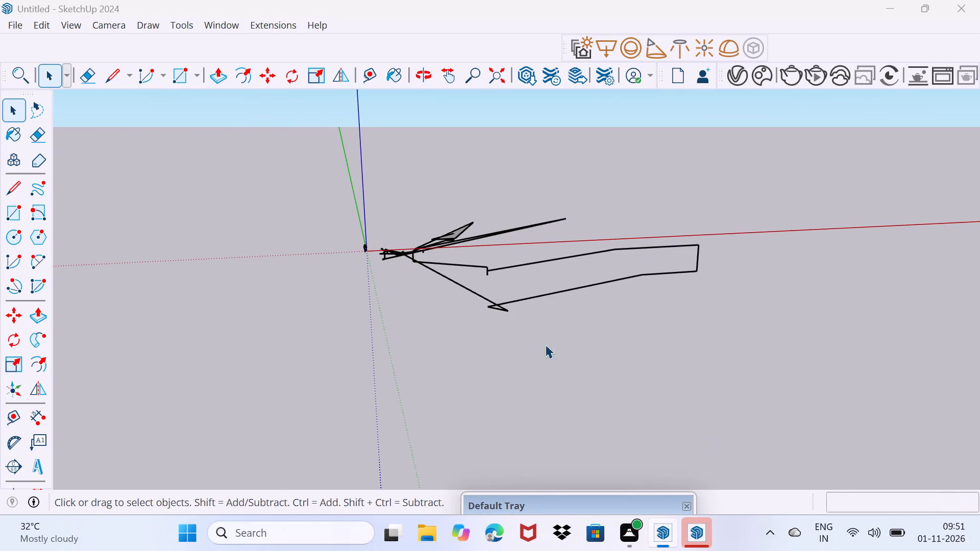
Delete all the leftover lines and faces beside the origin, keeping the standing scale figure.
{"action": "scroll", "coordinate": [400, 228], "scroll_direction": "up", "scroll_amount": 6}
{"action": "middle_click_drag", "start_coordinate": [398, 249], "coordinate": [455, 262]}
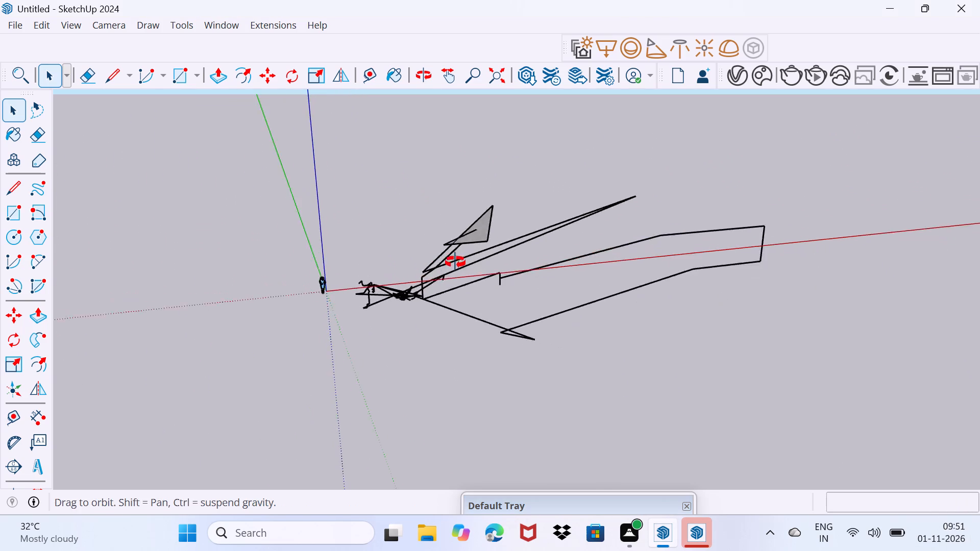
{"action": "middle_click_drag", "start_coordinate": [455, 262], "coordinate": [491, 229]}
{"action": "scroll", "coordinate": [396, 300], "scroll_direction": "up", "scroll_amount": 11}
{"action": "left_click_drag", "start_coordinate": [298, 159], "coordinate": [363, 291]}
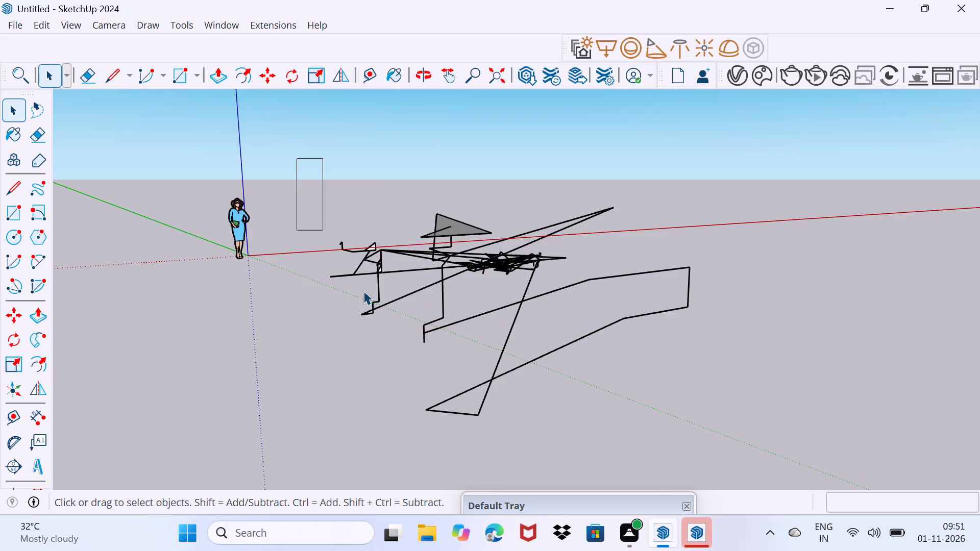
{"action": "left_click_drag", "start_coordinate": [363, 291], "coordinate": [745, 450]}
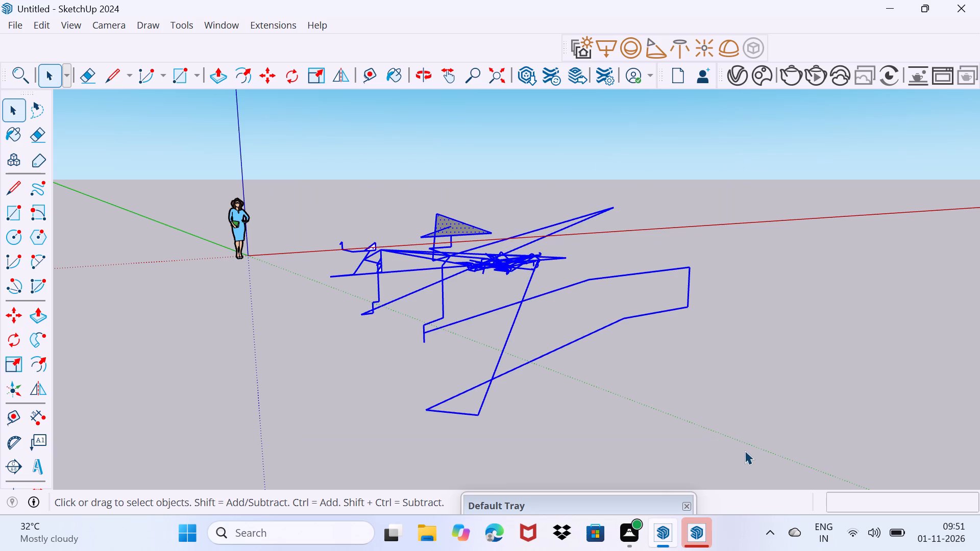
{"action": "key", "text": "Delete"}
Inspect the emptied workspace around the axes' origin and the scale figure from a low, close viewpoint.
{"action": "scroll", "coordinate": [468, 370], "scroll_direction": "up", "scroll_amount": 3}
{"action": "middle_click_drag", "start_coordinate": [423, 275], "coordinate": [177, 377]}
{"action": "scroll", "coordinate": [553, 232], "scroll_direction": "down", "scroll_amount": 15}
{"action": "middle_click_drag", "start_coordinate": [475, 255], "coordinate": [363, 389], "text": "shift"}
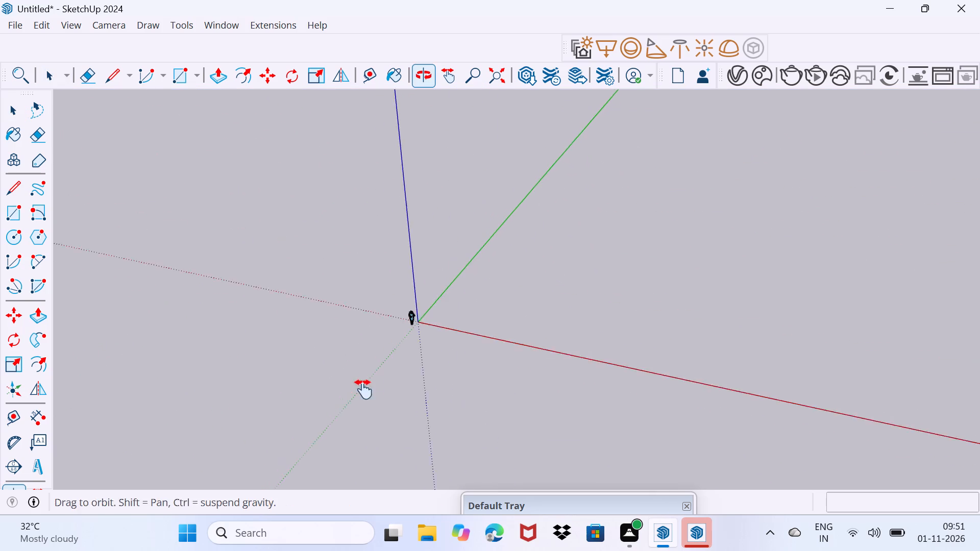
{"action": "middle_click_drag", "start_coordinate": [363, 389], "coordinate": [362, 391], "text": "shift"}
{"action": "middle_click_drag", "start_coordinate": [454, 402], "coordinate": [555, 371]}
{"action": "middle_click_drag", "start_coordinate": [512, 428], "coordinate": [516, 349]}
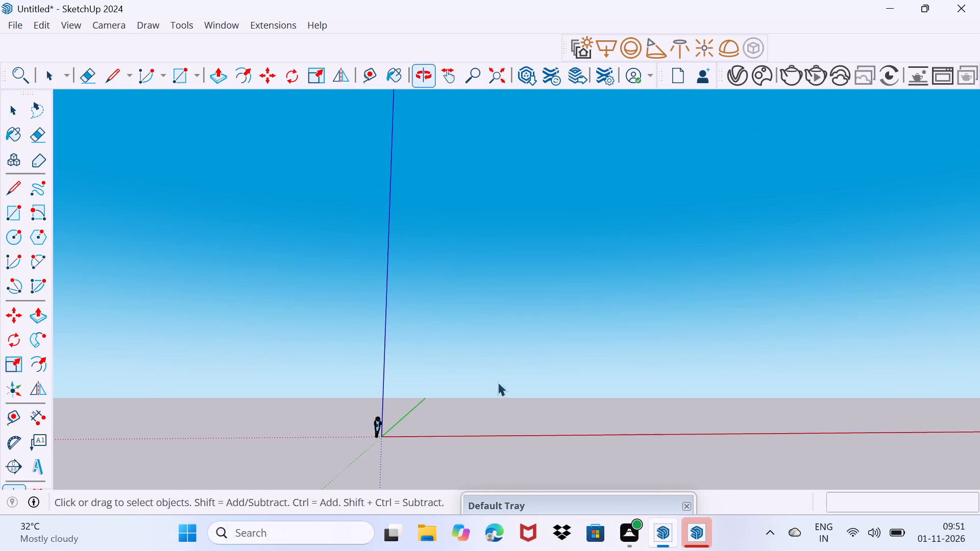
{"action": "scroll", "coordinate": [460, 423], "scroll_direction": "up", "scroll_amount": 13}
{"action": "middle_click_drag", "start_coordinate": [334, 439], "coordinate": [431, 430]}
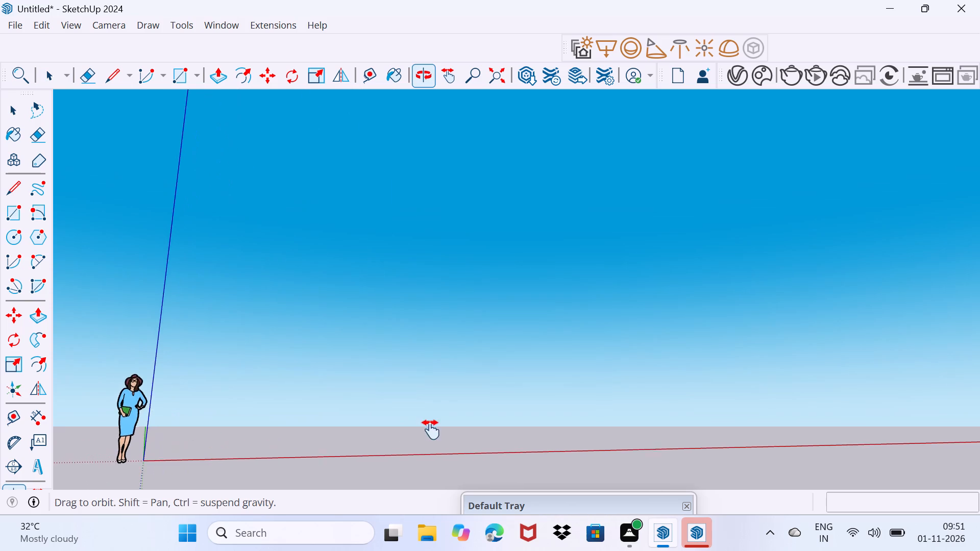
{"action": "middle_click_drag", "start_coordinate": [431, 430], "coordinate": [434, 440]}
{"action": "scroll", "coordinate": [352, 455], "scroll_direction": "up", "scroll_amount": 3}
{"action": "middle_click_drag", "start_coordinate": [322, 425], "coordinate": [288, 439]}
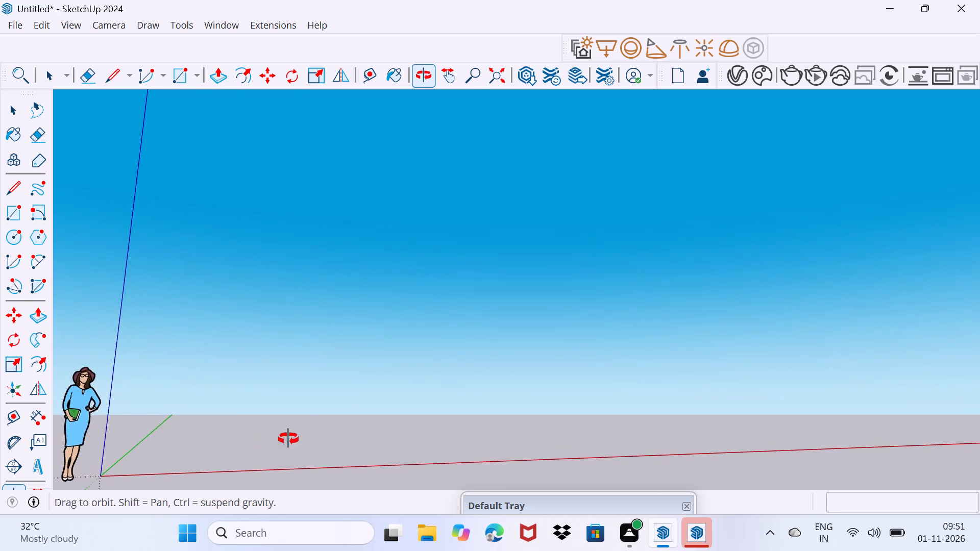
{"action": "middle_click_drag", "start_coordinate": [288, 439], "coordinate": [268, 442]}
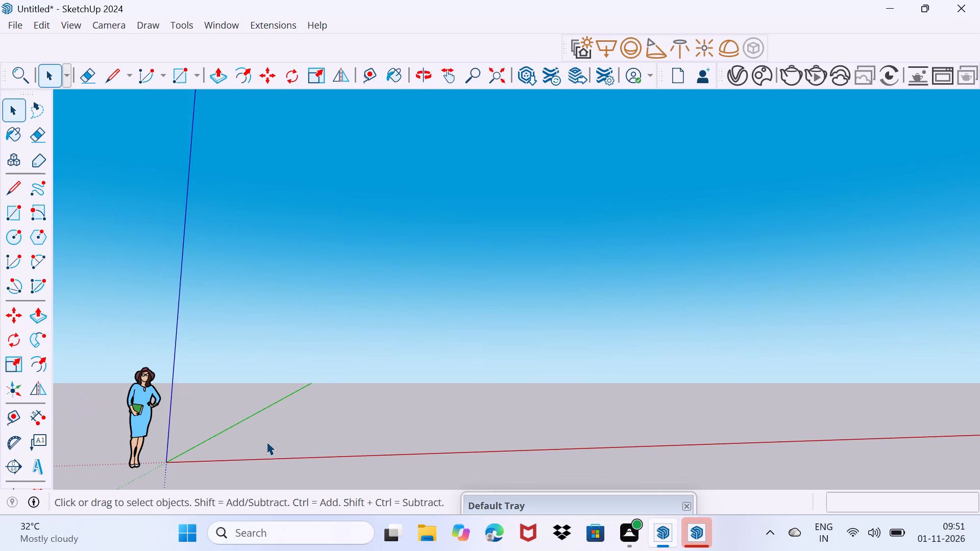
{"action": "scroll", "coordinate": [238, 410], "scroll_direction": "up", "scroll_amount": 2}
{"action": "middle_click_drag", "start_coordinate": [240, 422], "coordinate": [243, 457]}
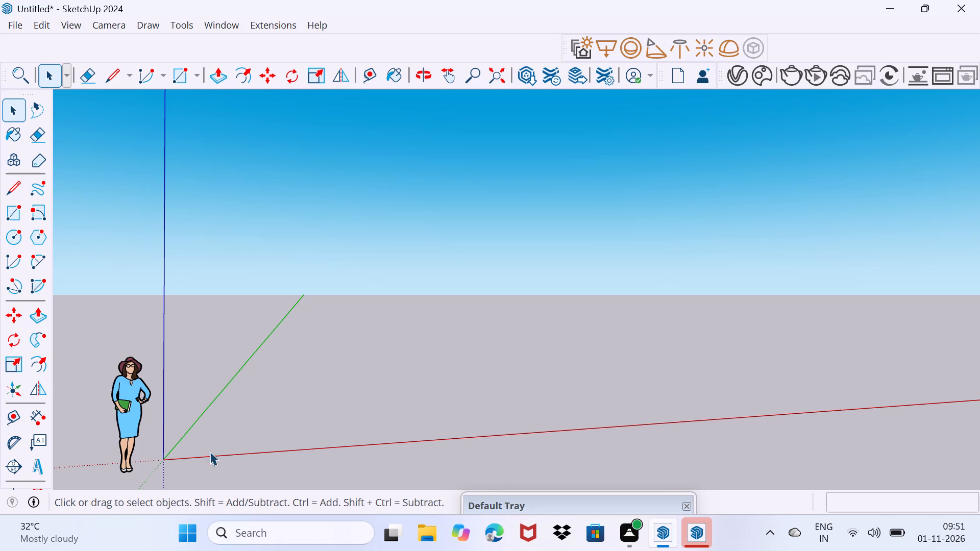
{"action": "scroll", "coordinate": [180, 444], "scroll_direction": "up", "scroll_amount": 8}
{"action": "middle_click_drag", "start_coordinate": [180, 444], "coordinate": [164, 420]}
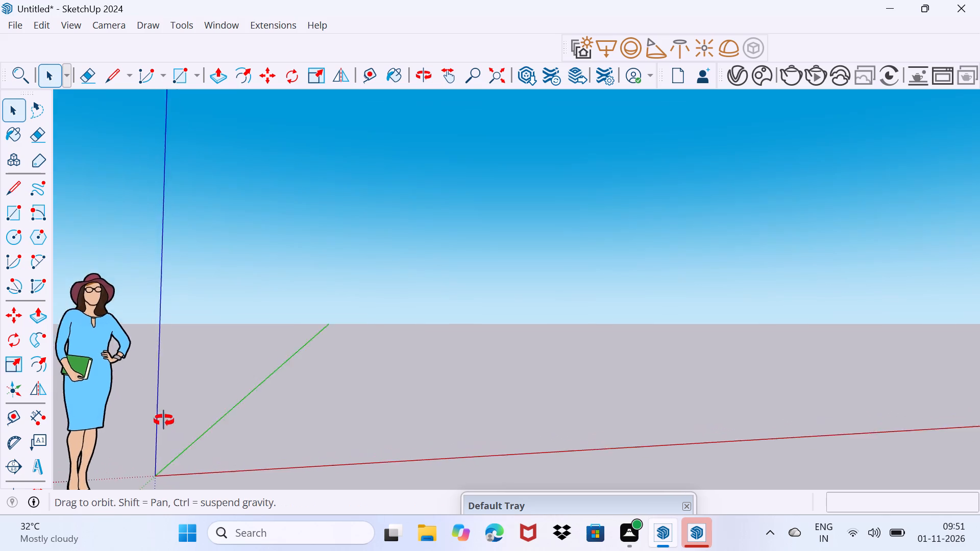
{"action": "middle_click_drag", "start_coordinate": [164, 420], "coordinate": [166, 450]}
{"action": "scroll", "coordinate": [169, 464], "scroll_direction": "up", "scroll_amount": 13}
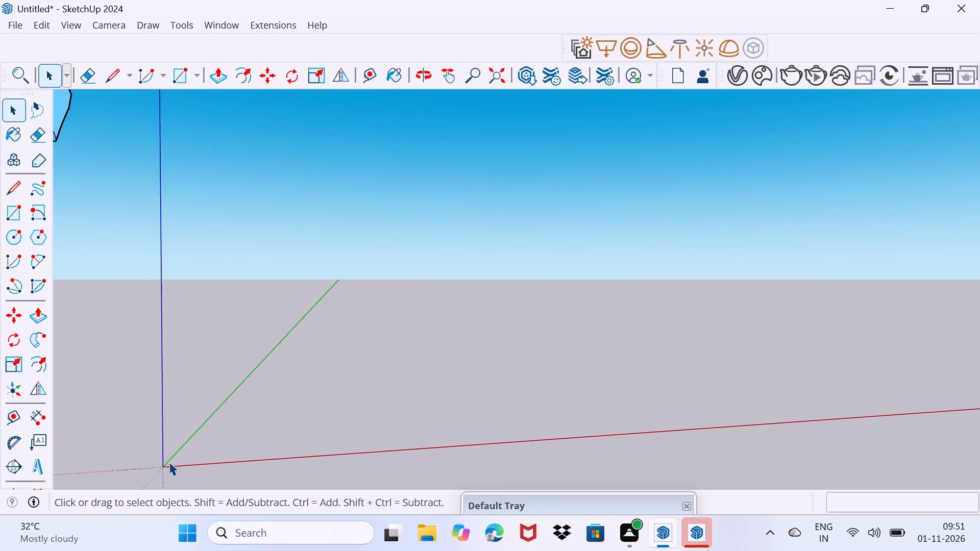
{"action": "scroll", "coordinate": [169, 462], "scroll_direction": "up", "scroll_amount": 10}
{"action": "scroll", "coordinate": [169, 462], "scroll_direction": "down", "scroll_amount": 18}
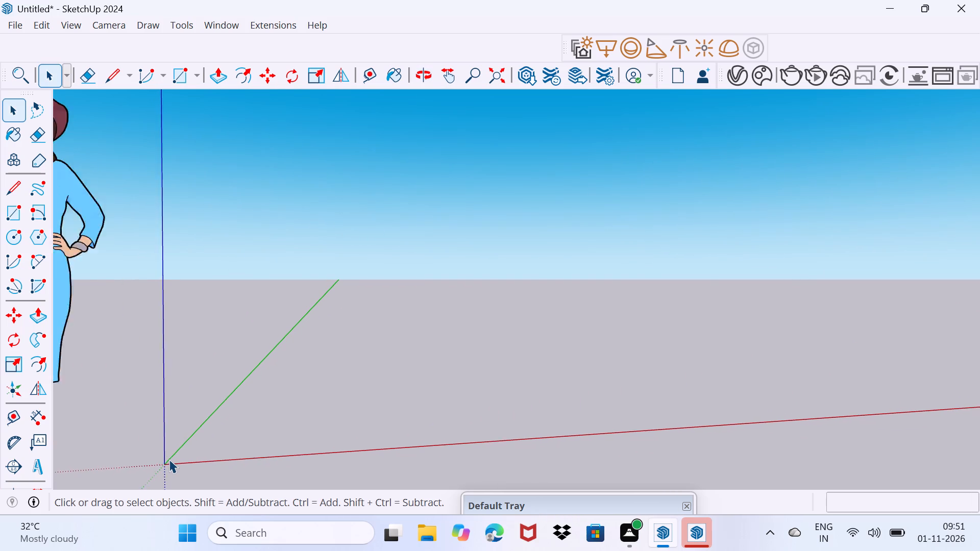
{"action": "scroll", "coordinate": [169, 459], "scroll_direction": "down", "scroll_amount": 7}
{"action": "middle_click_drag", "start_coordinate": [169, 459], "coordinate": [205, 452]}
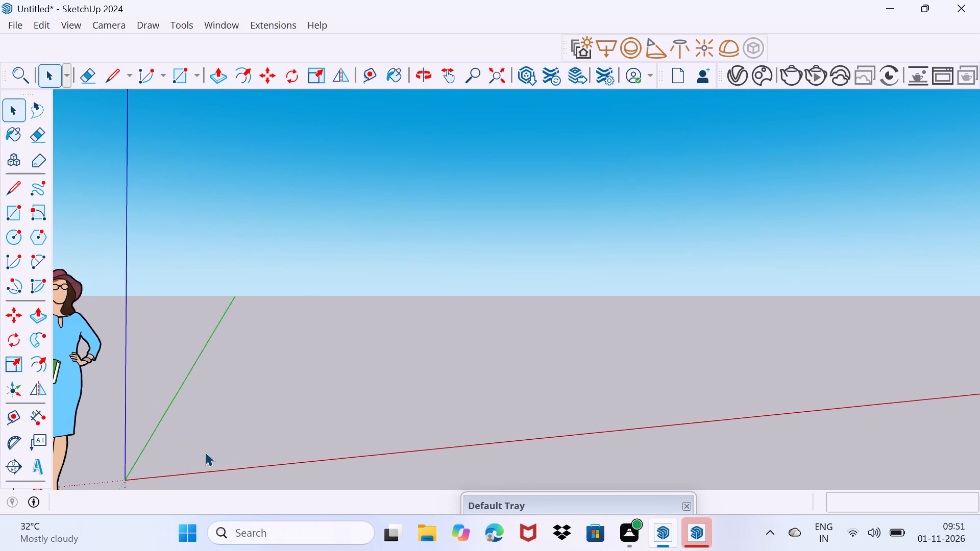
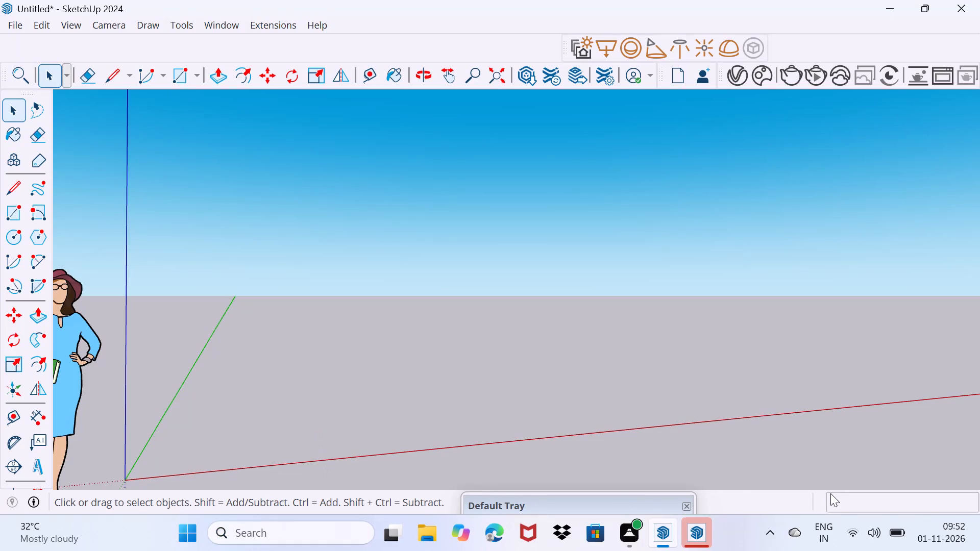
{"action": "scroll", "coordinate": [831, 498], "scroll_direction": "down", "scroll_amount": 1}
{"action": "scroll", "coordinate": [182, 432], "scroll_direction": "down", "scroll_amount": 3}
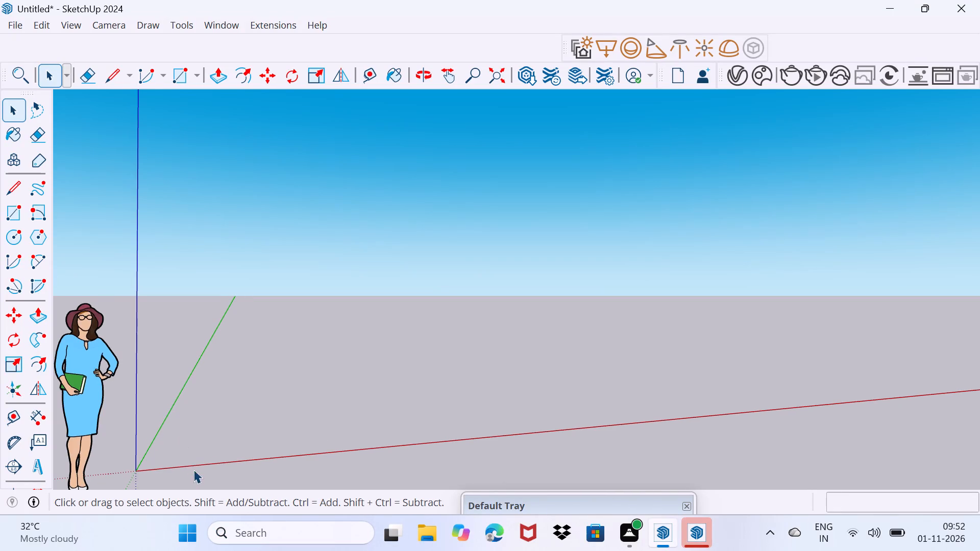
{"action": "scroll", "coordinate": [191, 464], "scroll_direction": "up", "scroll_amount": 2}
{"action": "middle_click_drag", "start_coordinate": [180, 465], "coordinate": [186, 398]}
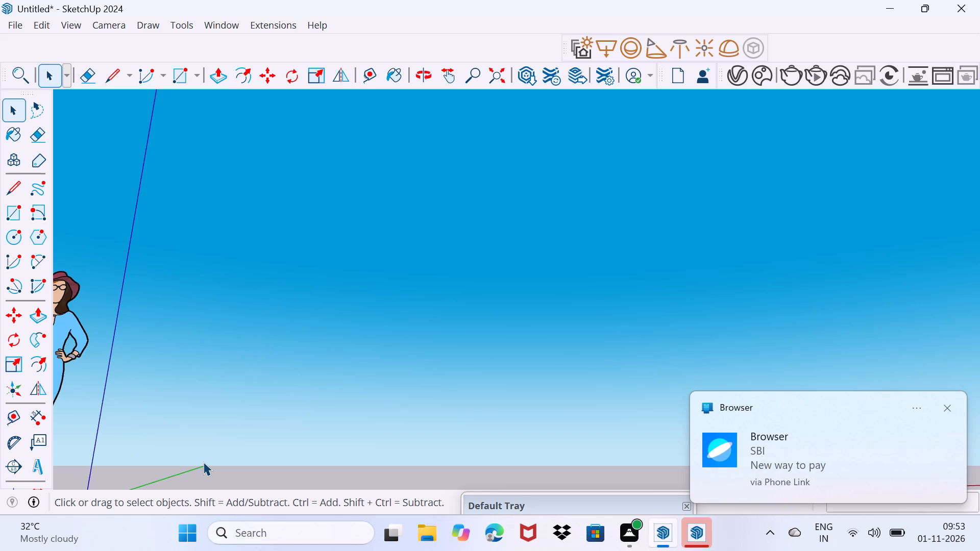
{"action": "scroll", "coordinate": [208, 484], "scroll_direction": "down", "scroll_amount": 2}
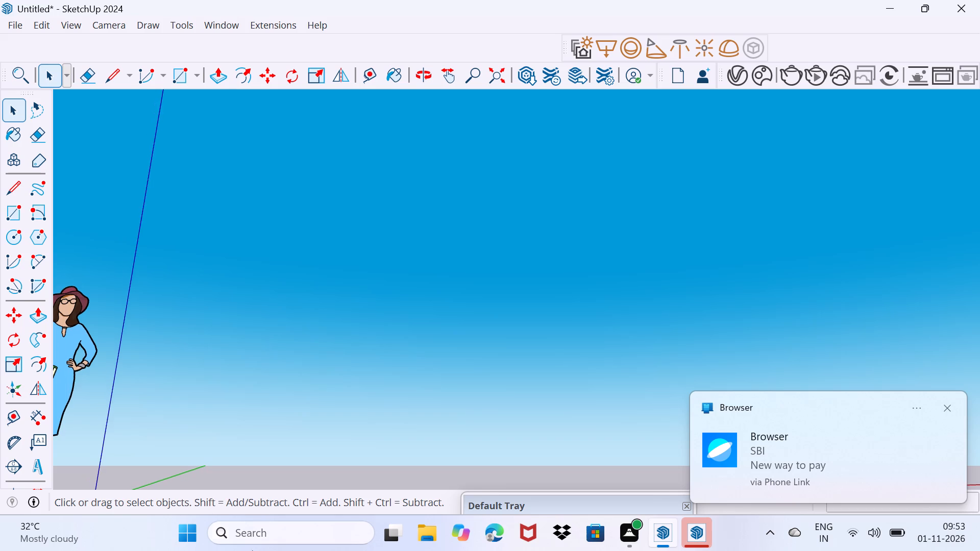
Switch to Windows Search, ready for a search entry.
{"action": "left_click", "coordinate": [307, 535]}
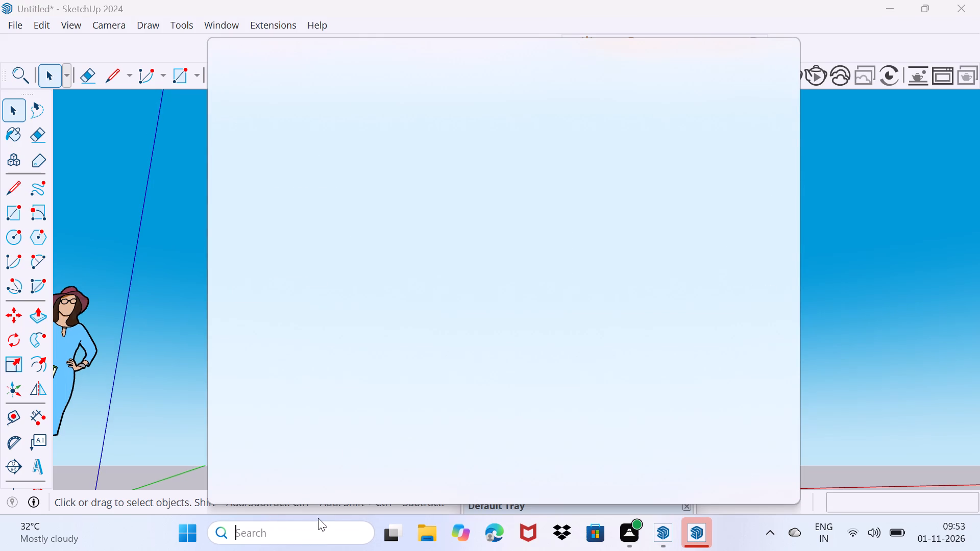
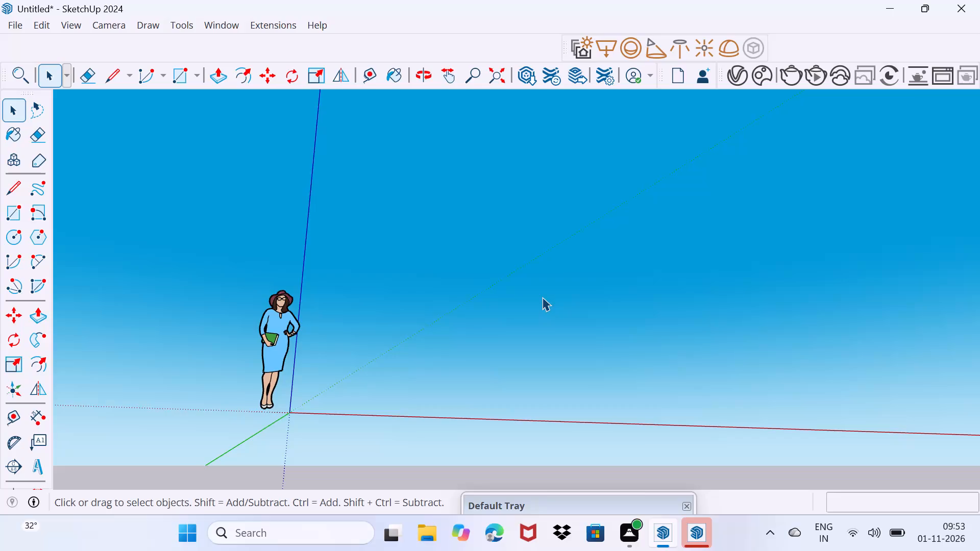
Draw a 60' by 40' rectangle on the ground plane beside the origin, along the red axis.
{"action": "scroll", "coordinate": [494, 307], "scroll_direction": "down", "scroll_amount": 1}
{"action": "middle_click_drag", "start_coordinate": [348, 322], "coordinate": [235, 457]}
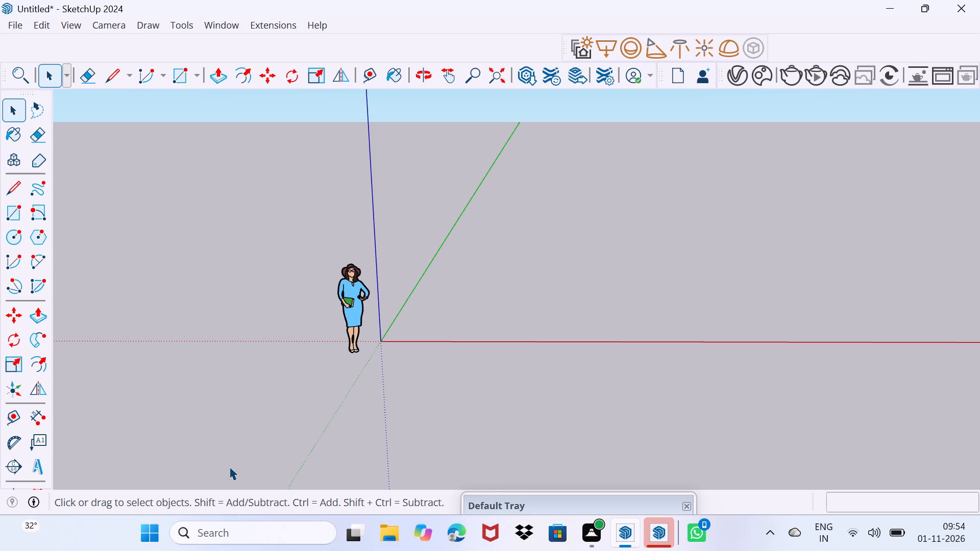
{"action": "scroll", "coordinate": [210, 489], "scroll_direction": "down", "scroll_amount": 2}
{"action": "middle_click_drag", "start_coordinate": [197, 518], "coordinate": [232, 509]}
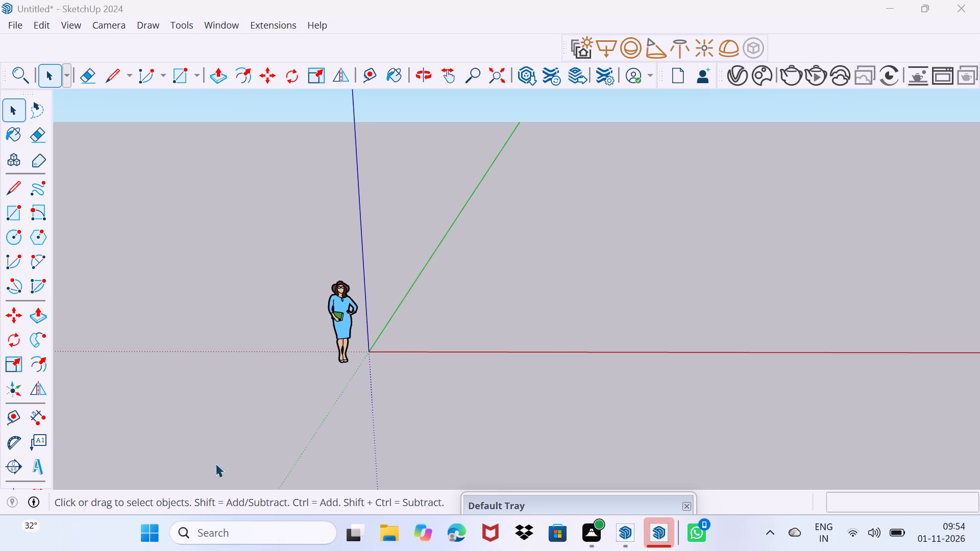
{"action": "middle_click_drag", "start_coordinate": [381, 370], "coordinate": [403, 395]}
{"action": "scroll", "coordinate": [355, 409], "scroll_direction": "up", "scroll_amount": 2}
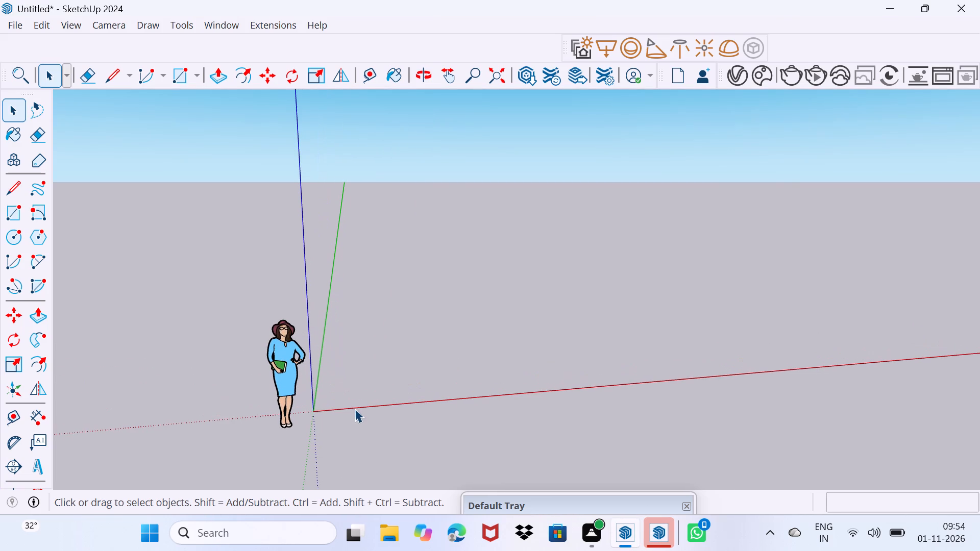
{"action": "key", "text": "r"}
{"action": "left_click", "coordinate": [394, 399]}
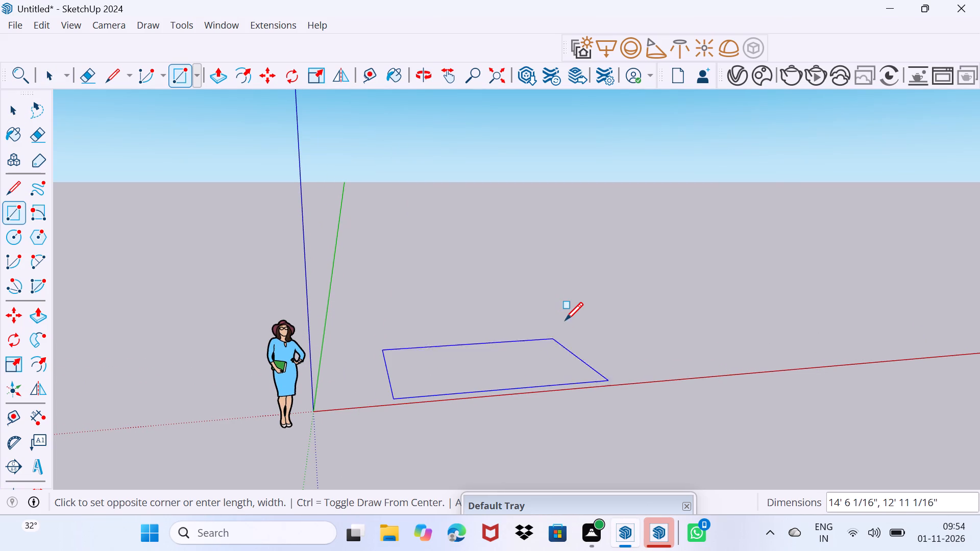
{"action": "type", "text": "60'"}
{"action": "key", "text": "comma"}
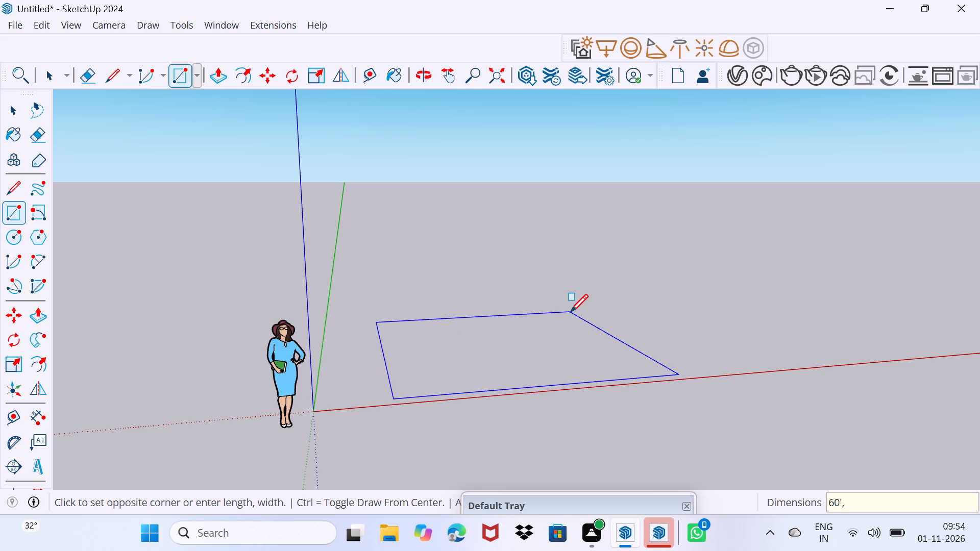
{"action": "type", "text": "40'"}
{"action": "key", "text": "Return"}
{"action": "key", "text": "space"}
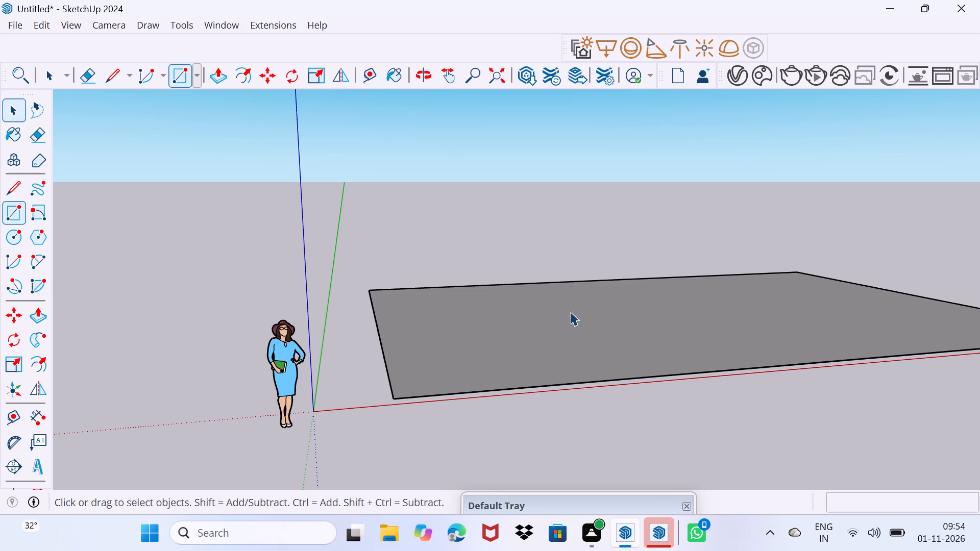
Push/Pull the ground rectangle up 10' to form the first storey.
{"action": "scroll", "coordinate": [570, 312], "scroll_direction": "down", "scroll_amount": 6}
{"action": "middle_click_drag", "start_coordinate": [559, 331], "coordinate": [274, 332]}
{"action": "middle_click_drag", "start_coordinate": [382, 343], "coordinate": [407, 390]}
{"action": "left_click", "coordinate": [452, 332]}
{"action": "key", "text": "p"}
{"action": "left_click", "coordinate": [452, 332]}
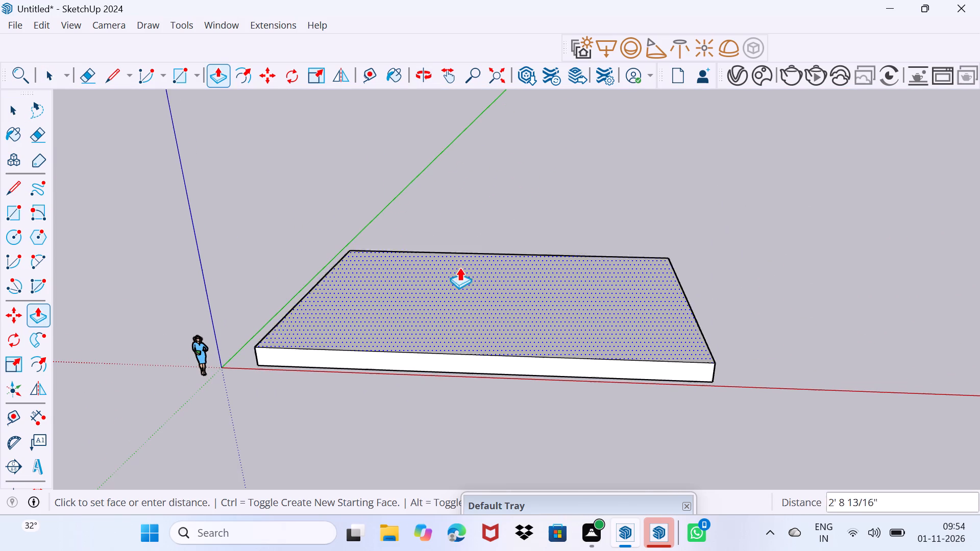
{"action": "type", "text": "10'"}
{"action": "key", "text": "Return"}
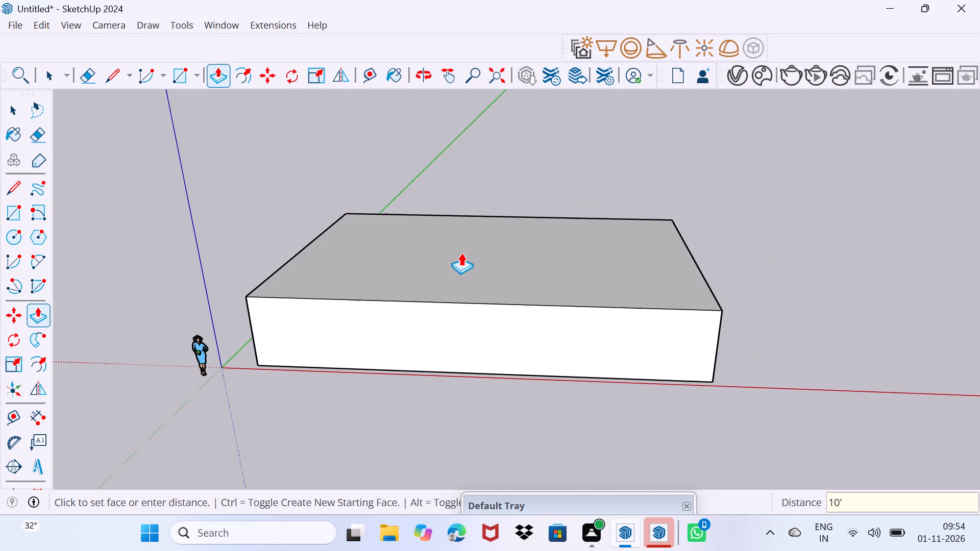
Pull the block's top face up another 10' from a new starting face to form a second storey.
{"action": "left_click", "coordinate": [471, 286]}
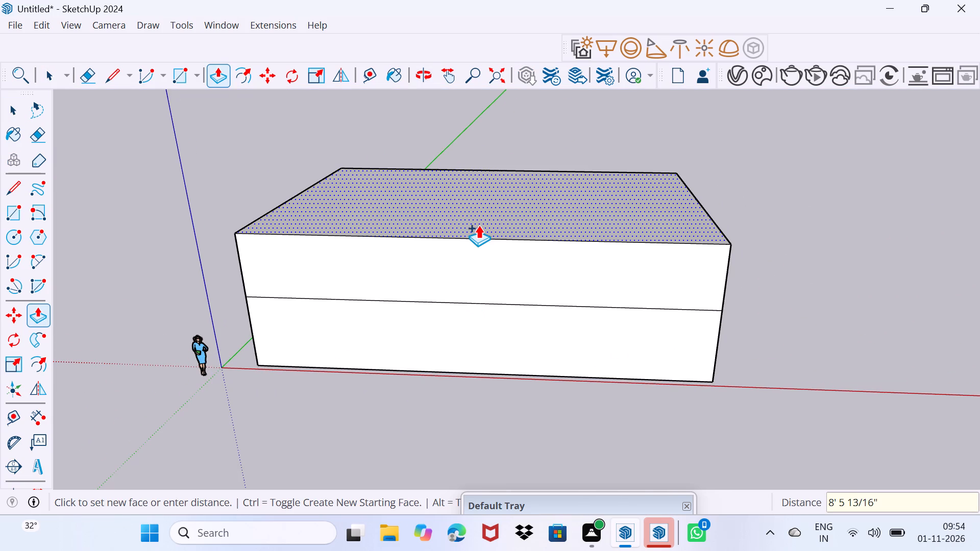
{"action": "type", "text": "10'"}
{"action": "key", "text": "Return"}
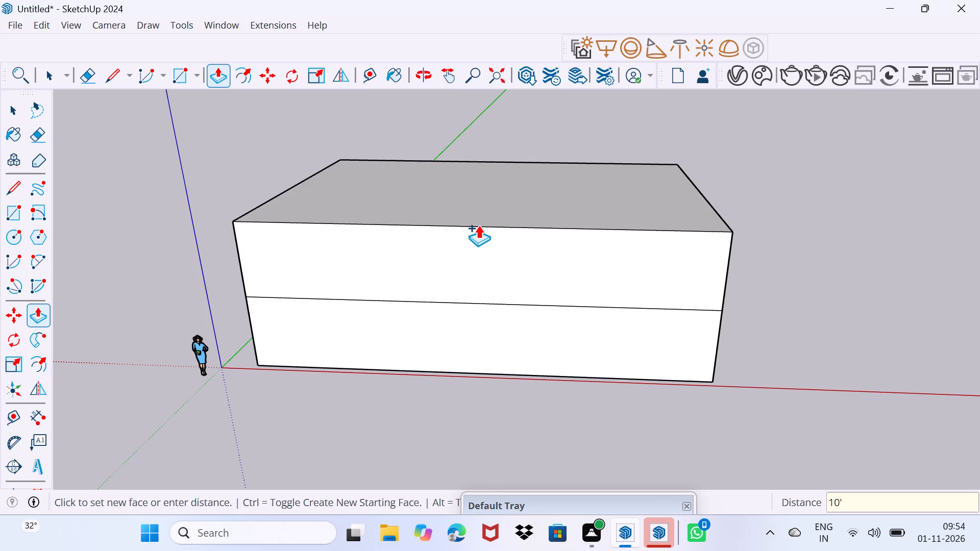
{"action": "key", "text": "space"}
Copy both storeys' vertical edges at the front corner nearest the origin about 11' along the front face's bottom edge.
{"action": "scroll", "coordinate": [478, 225], "scroll_direction": "down", "scroll_amount": 3}
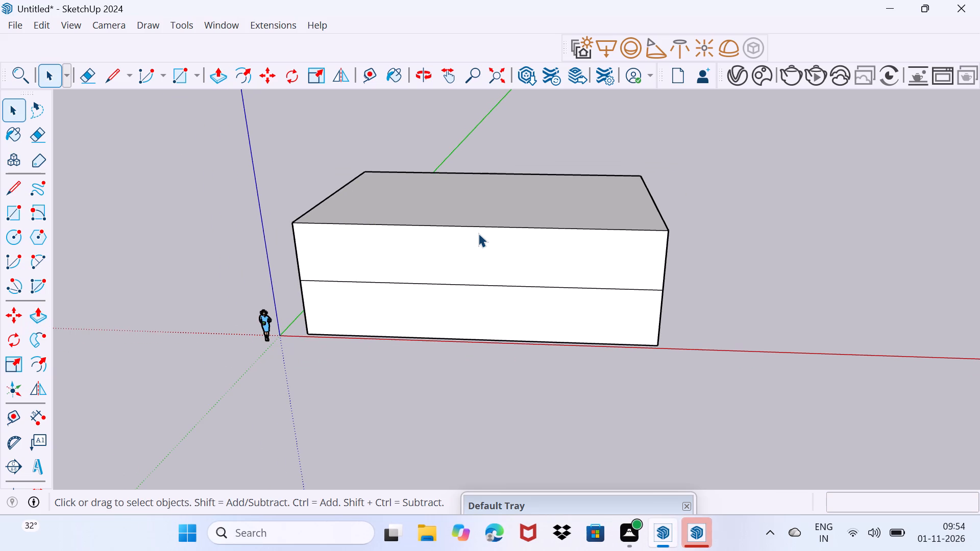
{"action": "scroll", "coordinate": [481, 240], "scroll_direction": "up", "scroll_amount": 2}
{"action": "middle_click_drag", "start_coordinate": [484, 263], "coordinate": [485, 269]}
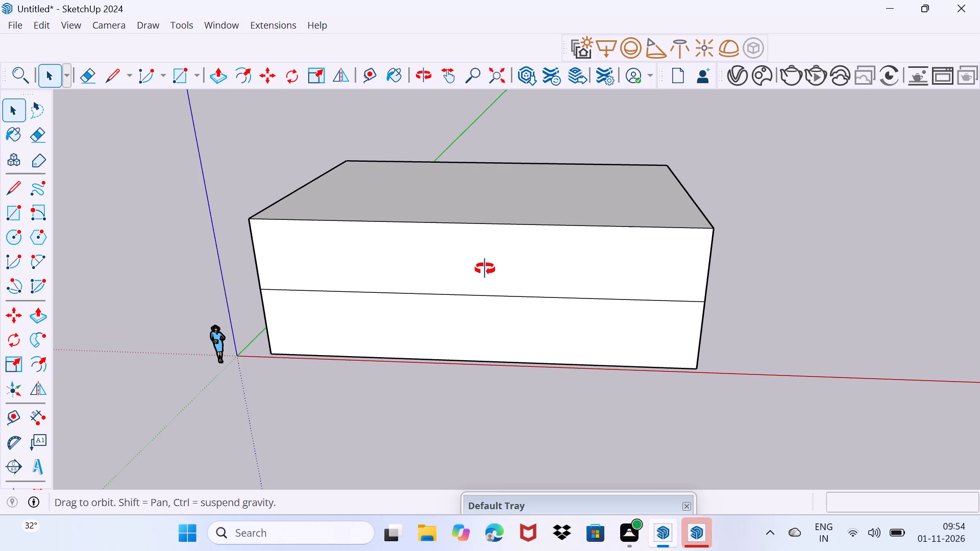
{"action": "middle_click_drag", "start_coordinate": [485, 269], "coordinate": [510, 277]}
{"action": "scroll", "coordinate": [394, 263], "scroll_direction": "up", "scroll_amount": 1}
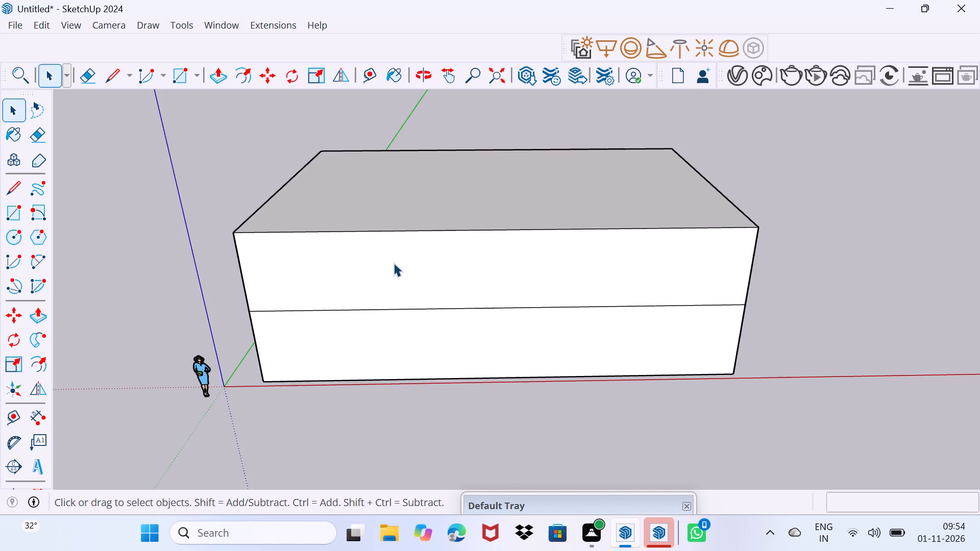
{"action": "scroll", "coordinate": [394, 263], "scroll_direction": "up", "scroll_amount": 2}
{"action": "middle_click_drag", "start_coordinate": [394, 263], "coordinate": [410, 238]}
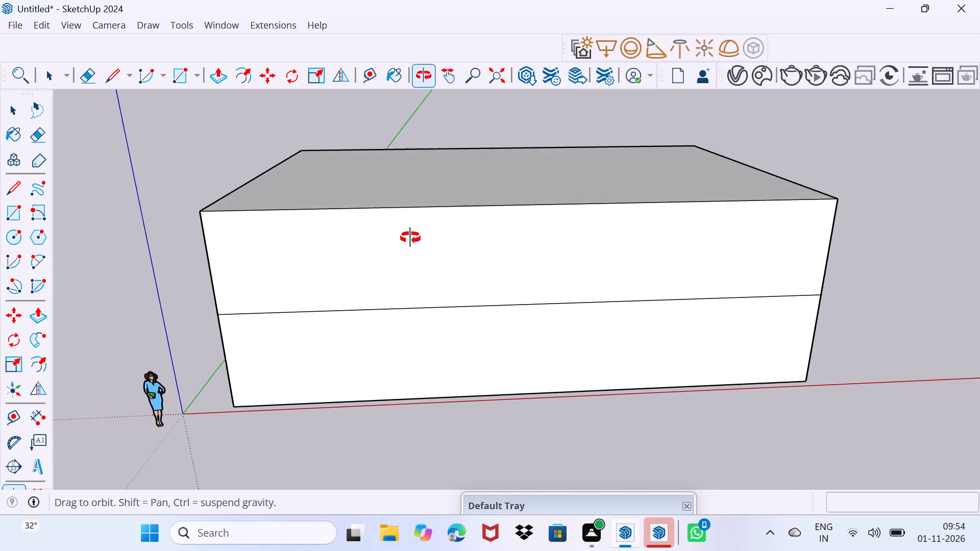
{"action": "middle_click_drag", "start_coordinate": [410, 238], "coordinate": [423, 219]}
{"action": "middle_click_drag", "start_coordinate": [399, 269], "coordinate": [404, 181]}
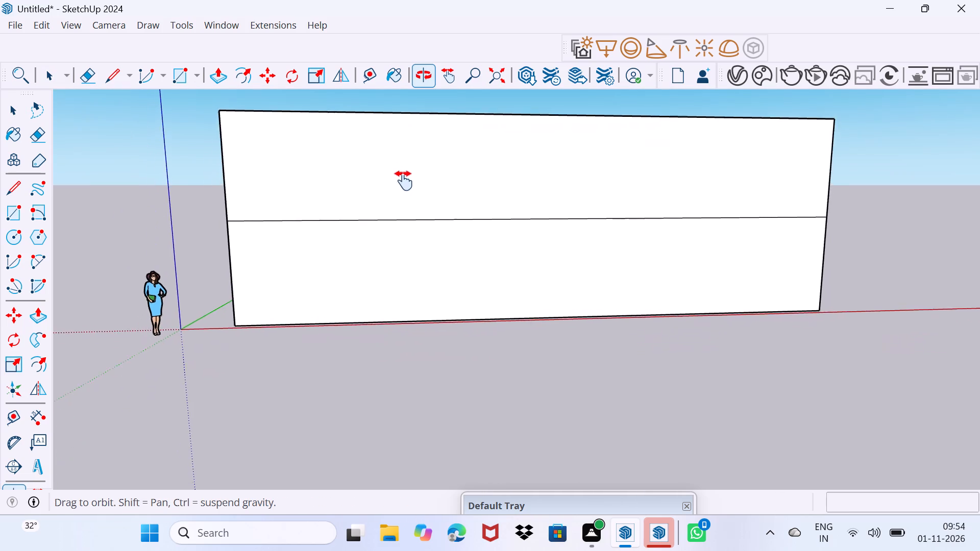
{"action": "middle_click_drag", "start_coordinate": [404, 181], "coordinate": [408, 174]}
{"action": "middle_click_drag", "start_coordinate": [421, 234], "coordinate": [408, 236]}
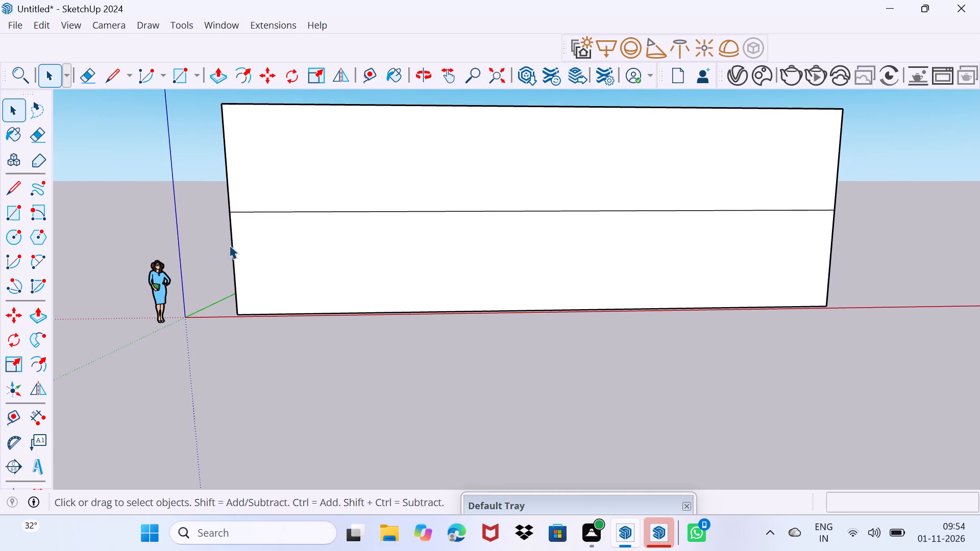
{"action": "left_click", "coordinate": [234, 243]}
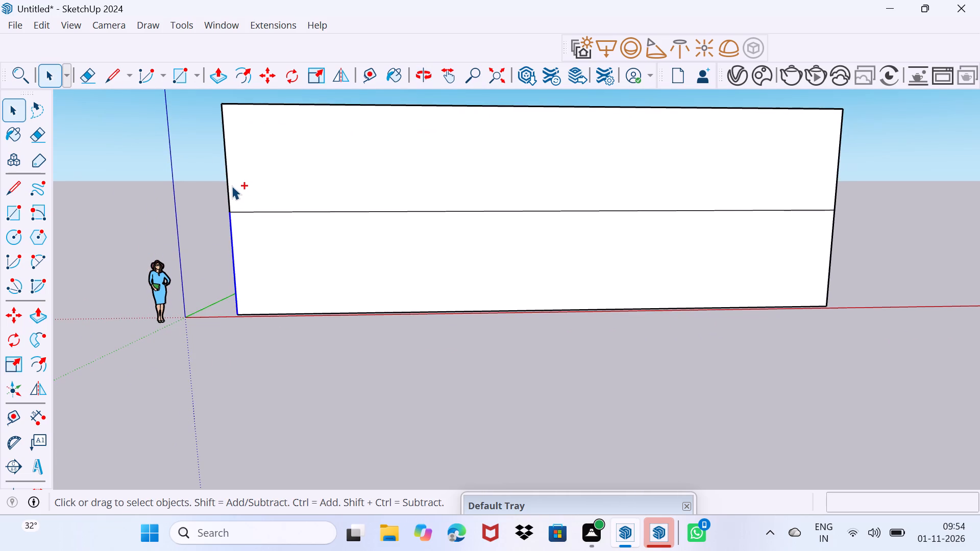
{"action": "left_click", "coordinate": [229, 186], "text": "ctrl"}
{"action": "key", "text": "m"}
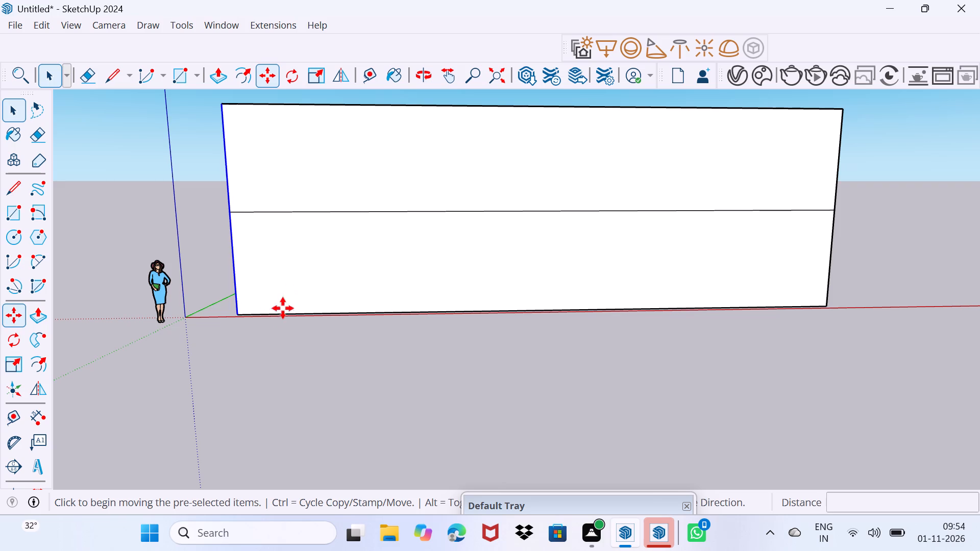
{"action": "left_click", "coordinate": [237, 311]}
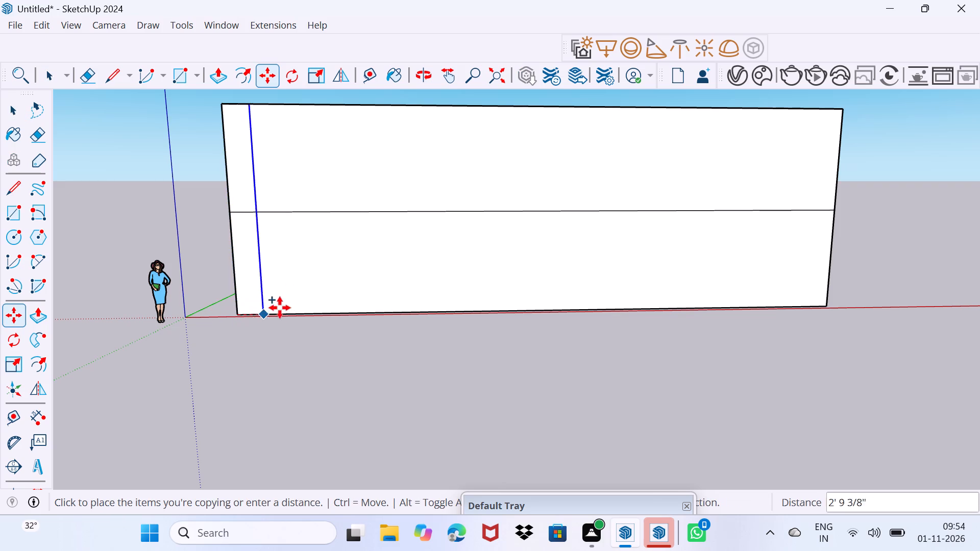
{"action": "left_click", "coordinate": [348, 309]}
{"action": "key", "text": "space"}
Draw two perpendicular lines on the top face, about 19' and 21' long, enclosing the front corner nearest the origin.
{"action": "middle_click_drag", "start_coordinate": [352, 248], "coordinate": [252, 360]}
{"action": "left_click_drag", "start_coordinate": [322, 301], "coordinate": [361, 273]}
{"action": "middle_click_drag", "start_coordinate": [346, 214], "coordinate": [348, 217]}
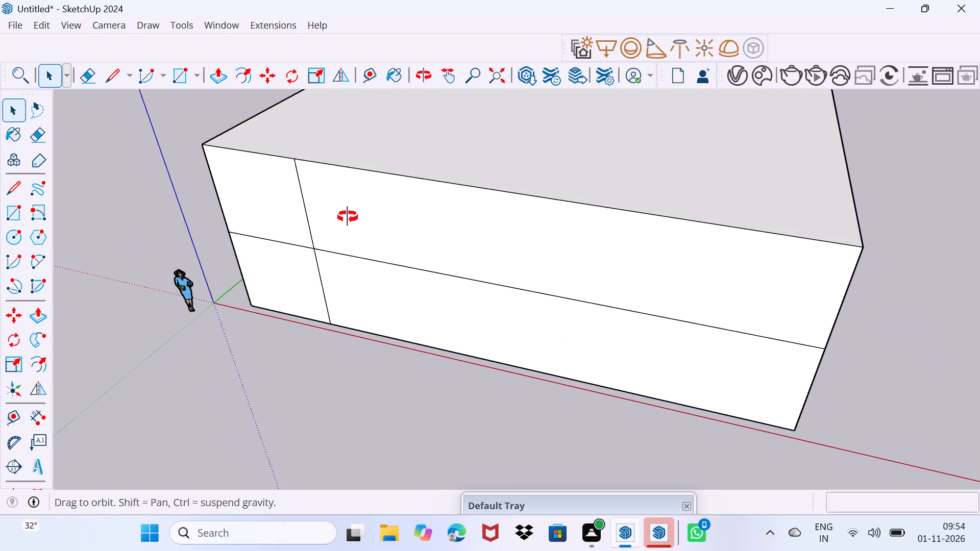
{"action": "middle_click_drag", "start_coordinate": [348, 217], "coordinate": [349, 352]}
{"action": "middle_click_drag", "start_coordinate": [340, 358], "coordinate": [277, 380]}
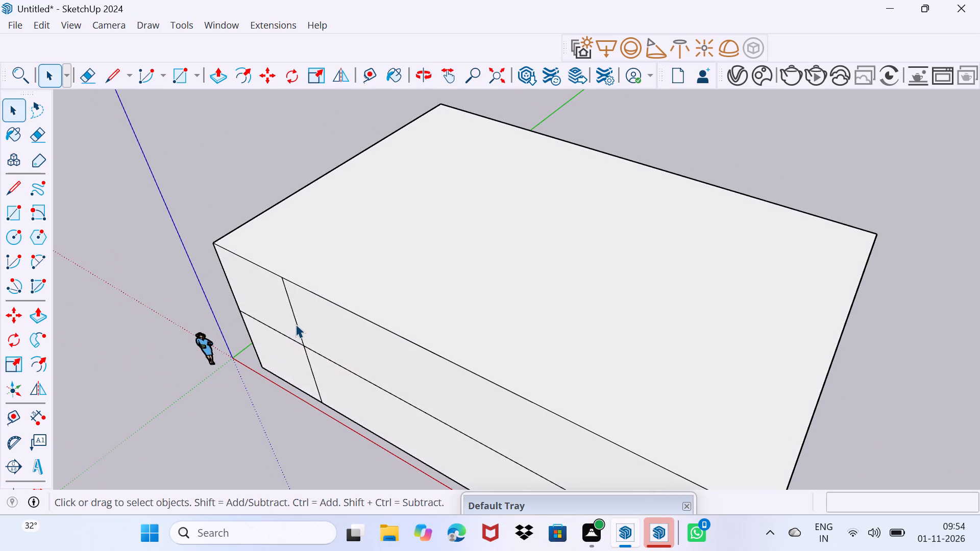
{"action": "key", "text": "l"}
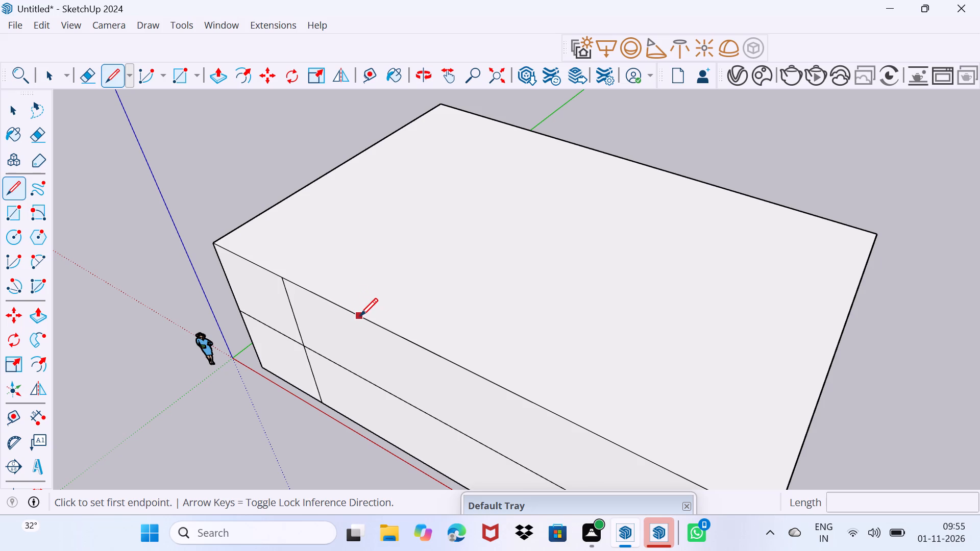
{"action": "left_click", "coordinate": [360, 316]}
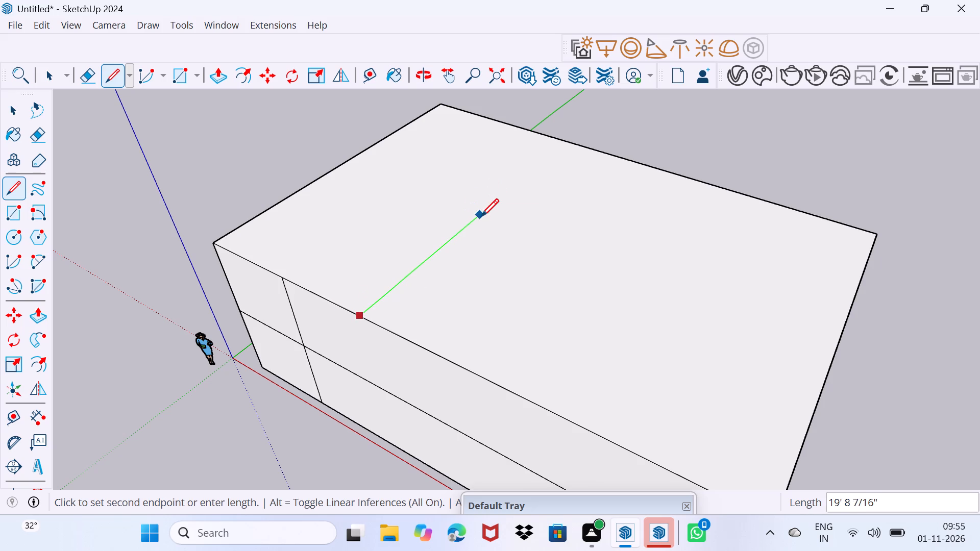
{"action": "left_click", "coordinate": [473, 221]}
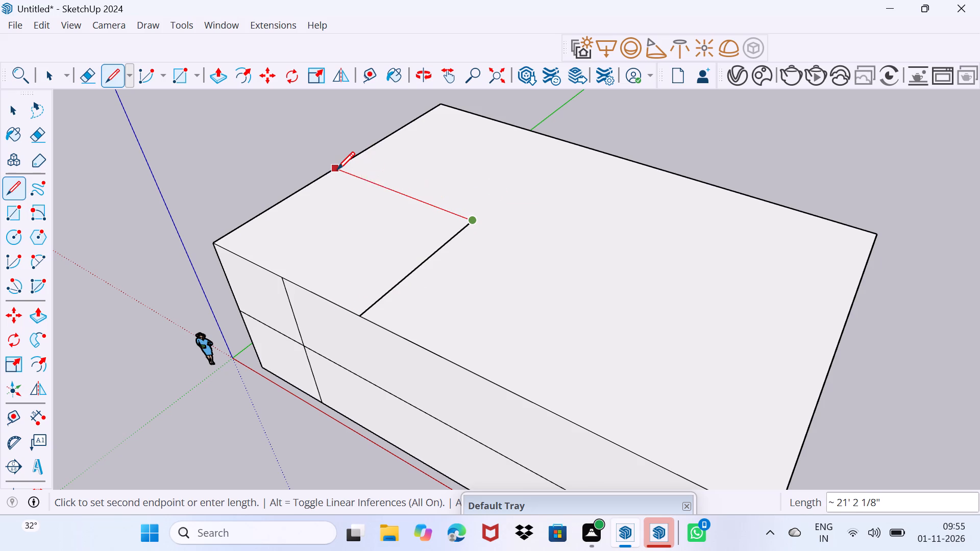
{"action": "left_click", "coordinate": [337, 169]}
{"action": "key", "text": "space"}
Pull the enclosed corner area of the top face up 5' as a new starting face.
{"action": "left_click", "coordinate": [315, 206]}
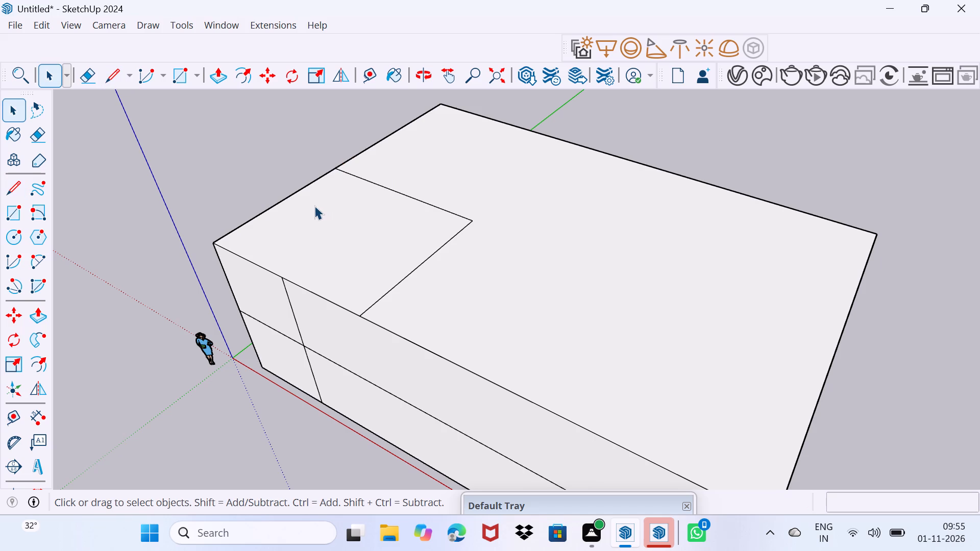
{"action": "key", "text": "p"}
{"action": "left_click", "coordinate": [314, 206]}
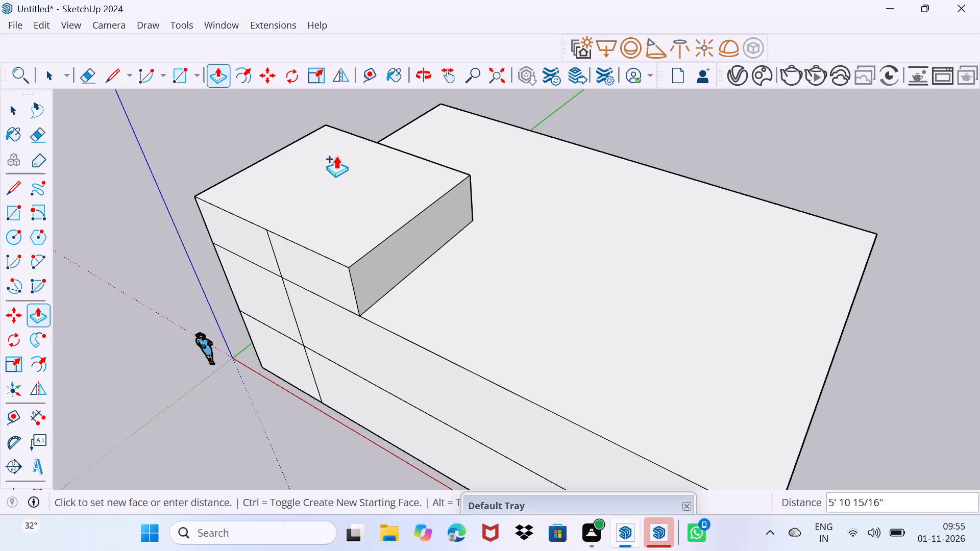
{"action": "type", "text": "5'"}
{"action": "key", "text": "Return"}
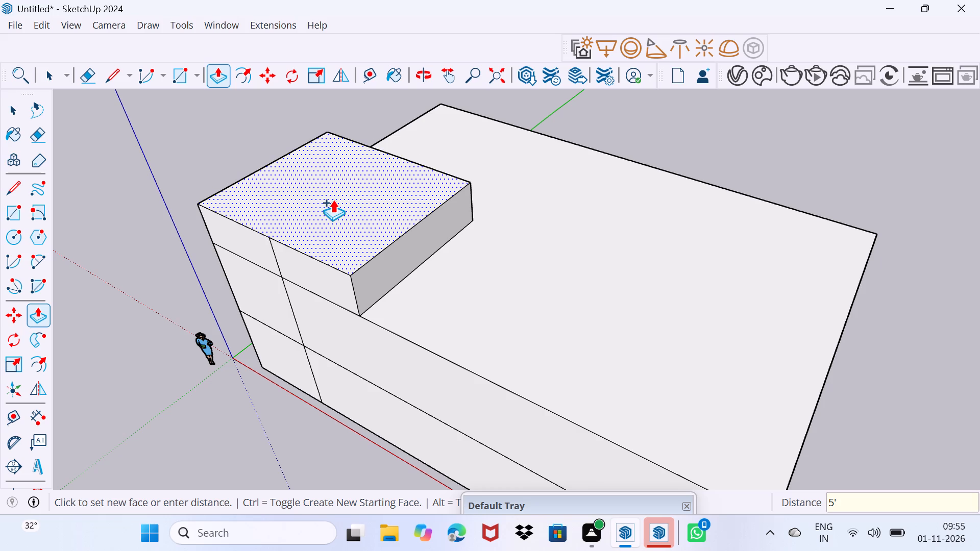
Extend the raised corner block with two further tiers from new starting faces, about 1' 7" and 3' high.
{"action": "left_click", "coordinate": [333, 199]}
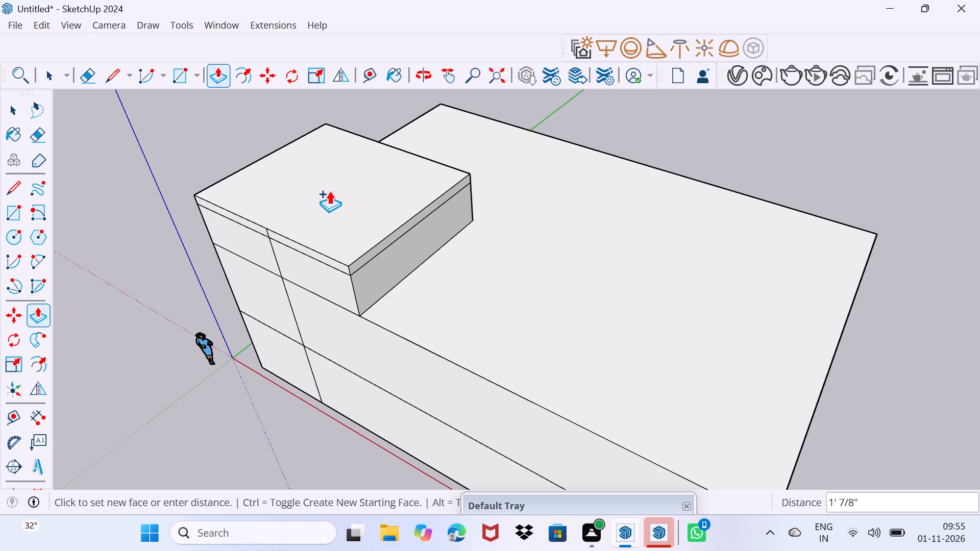
{"action": "left_click", "coordinate": [332, 187]}
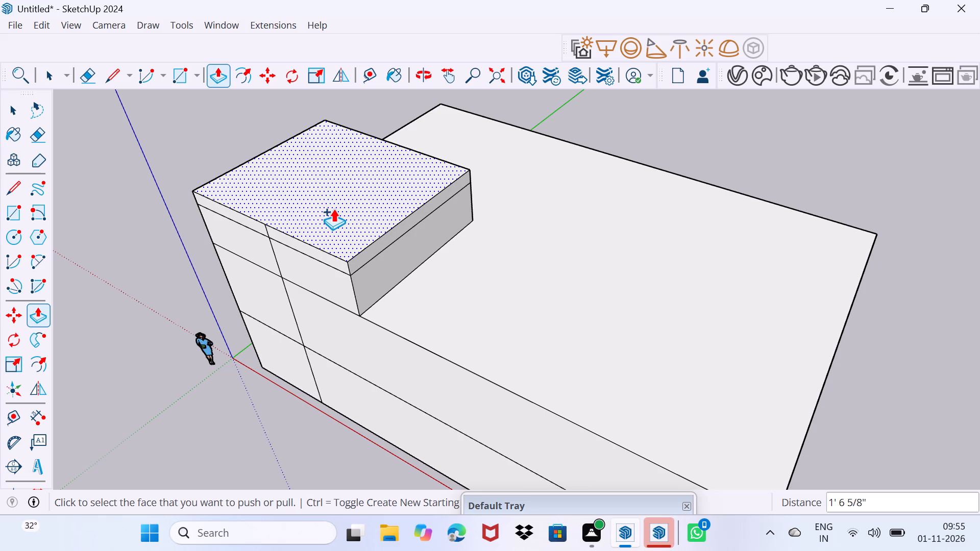
{"action": "left_click", "coordinate": [333, 209]}
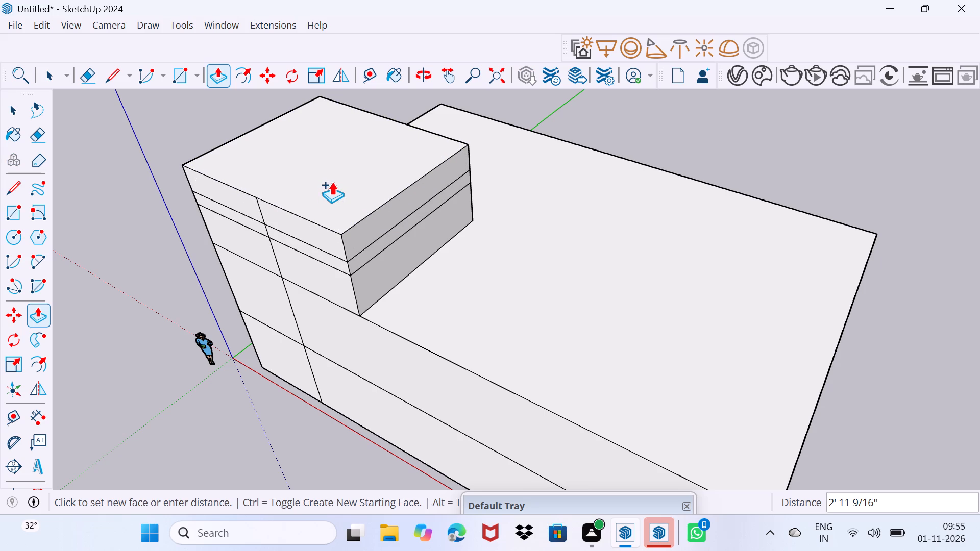
{"action": "left_click", "coordinate": [332, 182]}
{"action": "key", "text": "space"}
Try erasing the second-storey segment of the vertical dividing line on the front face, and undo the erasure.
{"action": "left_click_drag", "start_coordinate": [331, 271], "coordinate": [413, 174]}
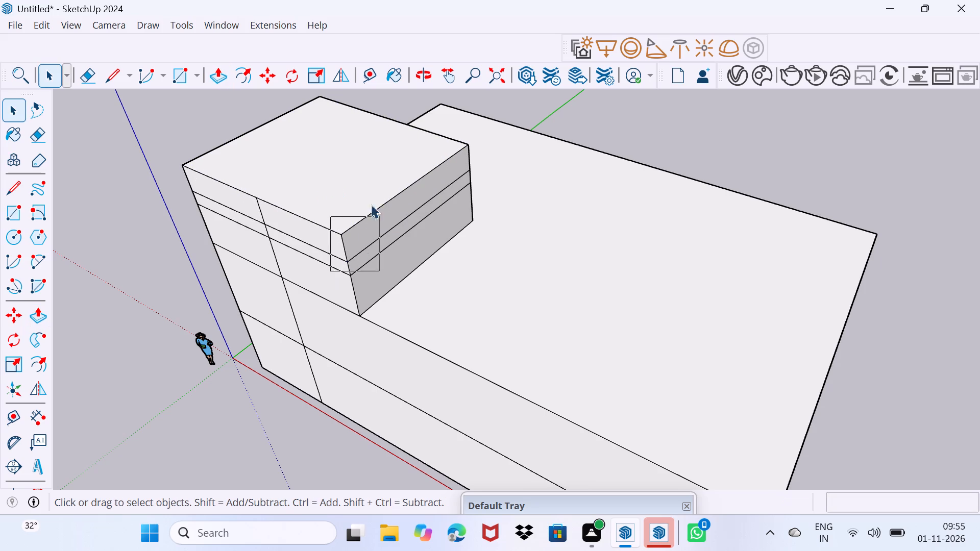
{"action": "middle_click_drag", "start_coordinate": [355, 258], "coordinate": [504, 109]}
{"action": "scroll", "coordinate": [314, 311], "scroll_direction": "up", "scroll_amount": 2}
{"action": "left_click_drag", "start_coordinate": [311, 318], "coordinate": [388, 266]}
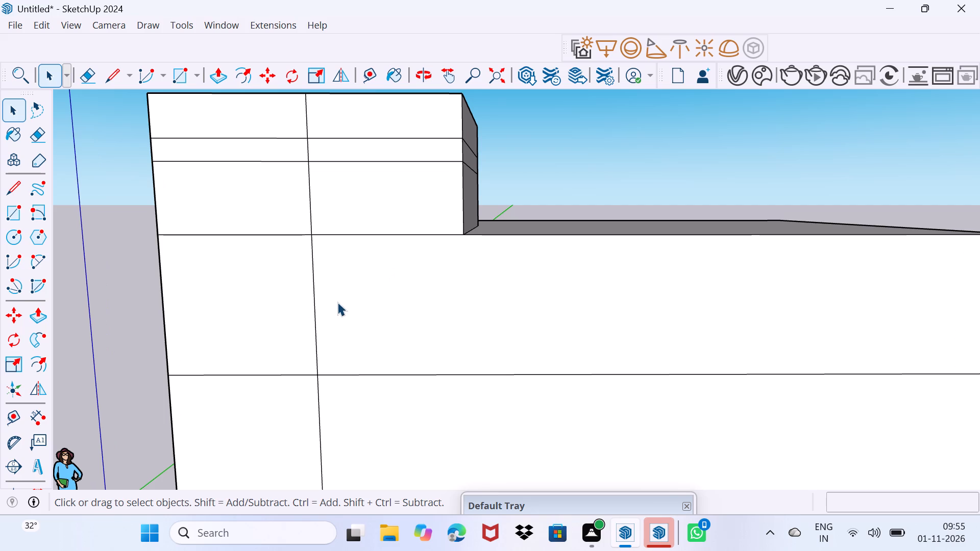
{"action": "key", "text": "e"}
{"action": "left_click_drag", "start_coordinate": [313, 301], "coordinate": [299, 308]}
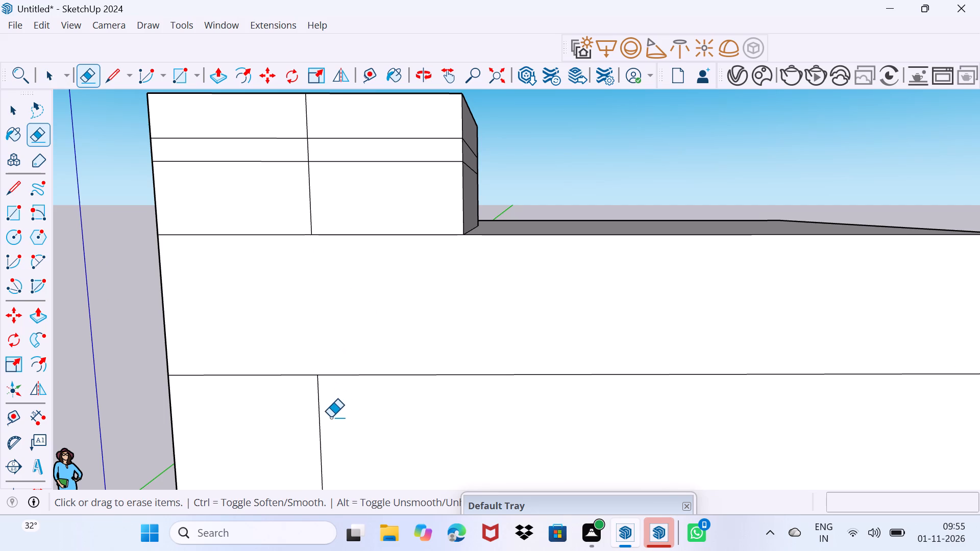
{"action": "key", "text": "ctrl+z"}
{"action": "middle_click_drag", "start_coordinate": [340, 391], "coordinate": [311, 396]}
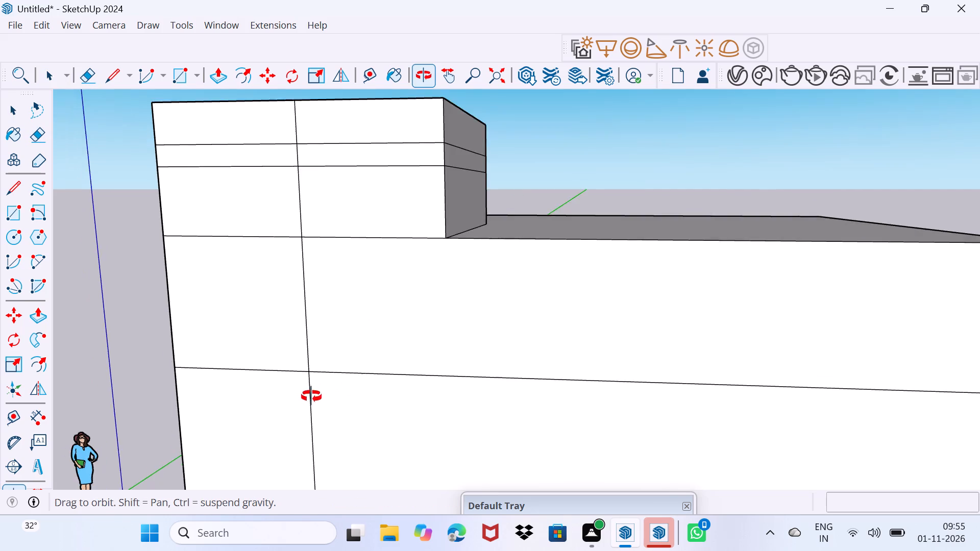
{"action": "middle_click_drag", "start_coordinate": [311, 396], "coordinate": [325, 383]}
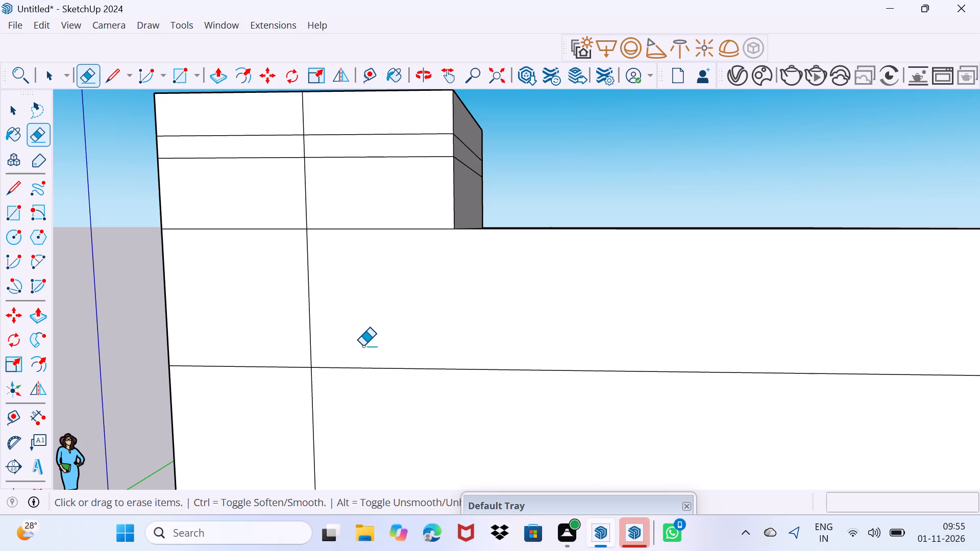
Draw two more vertical 20' dividing lines down the front face, near the raised corner block's outer corner.
{"action": "key", "text": "space"}
{"action": "scroll", "coordinate": [366, 338], "scroll_direction": "down", "scroll_amount": 6}
{"action": "middle_click_drag", "start_coordinate": [354, 328], "coordinate": [304, 330]}
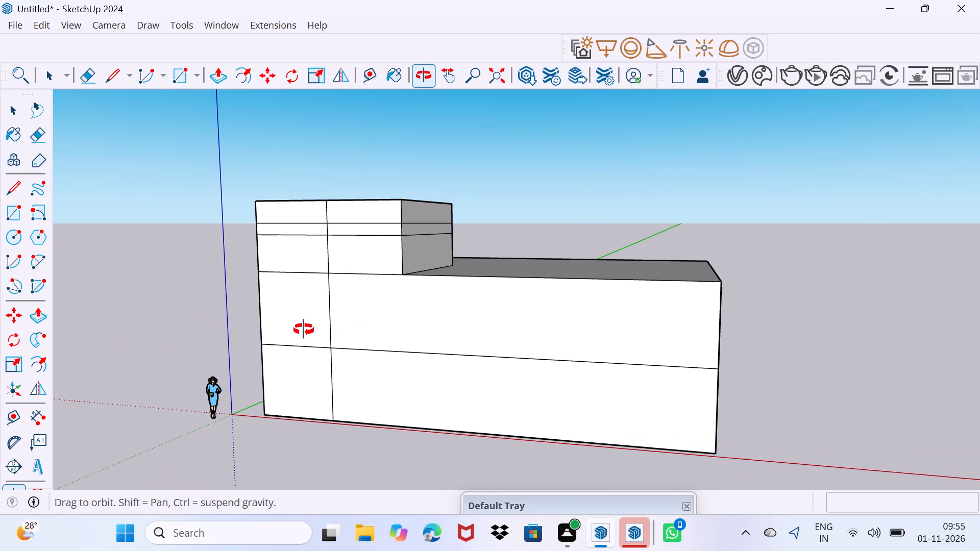
{"action": "middle_click_drag", "start_coordinate": [304, 330], "coordinate": [323, 238]}
{"action": "scroll", "coordinate": [322, 237], "scroll_direction": "up", "scroll_amount": 1}
{"action": "middle_click_drag", "start_coordinate": [304, 261], "coordinate": [340, 272]}
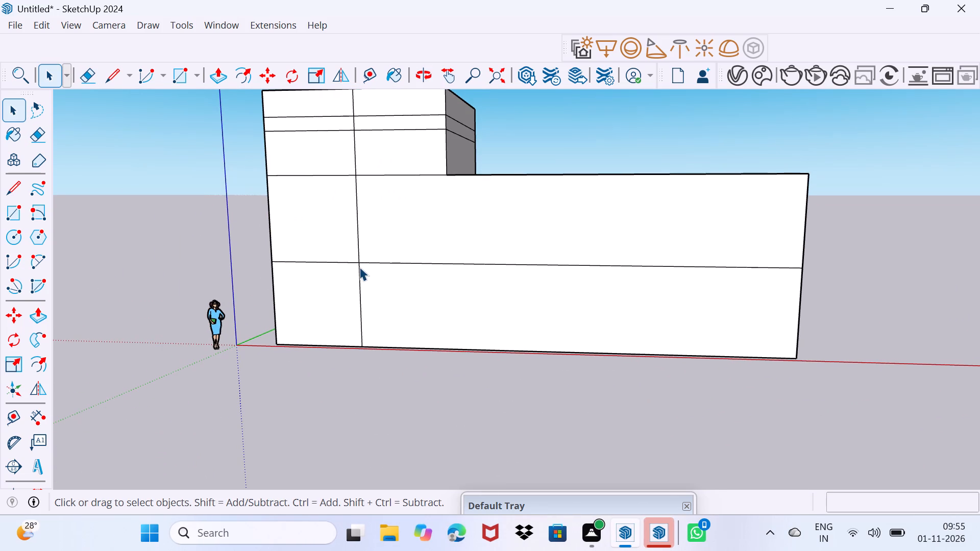
{"action": "key", "text": "l"}
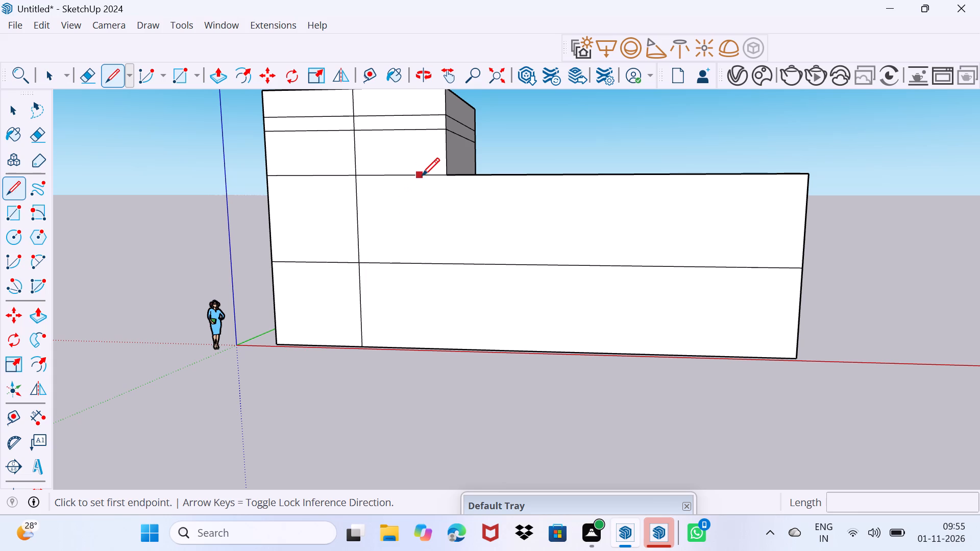
{"action": "left_click", "coordinate": [422, 177]}
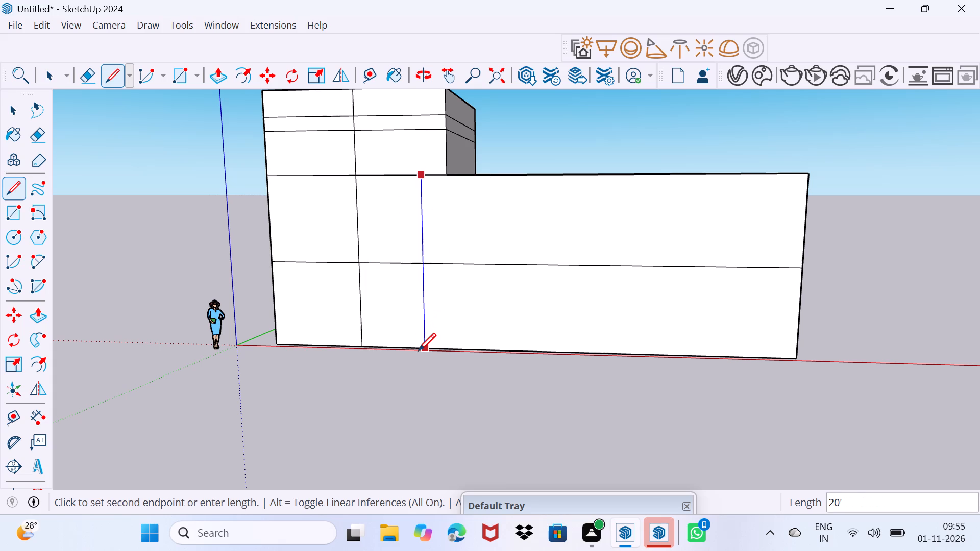
{"action": "left_click", "coordinate": [418, 350]}
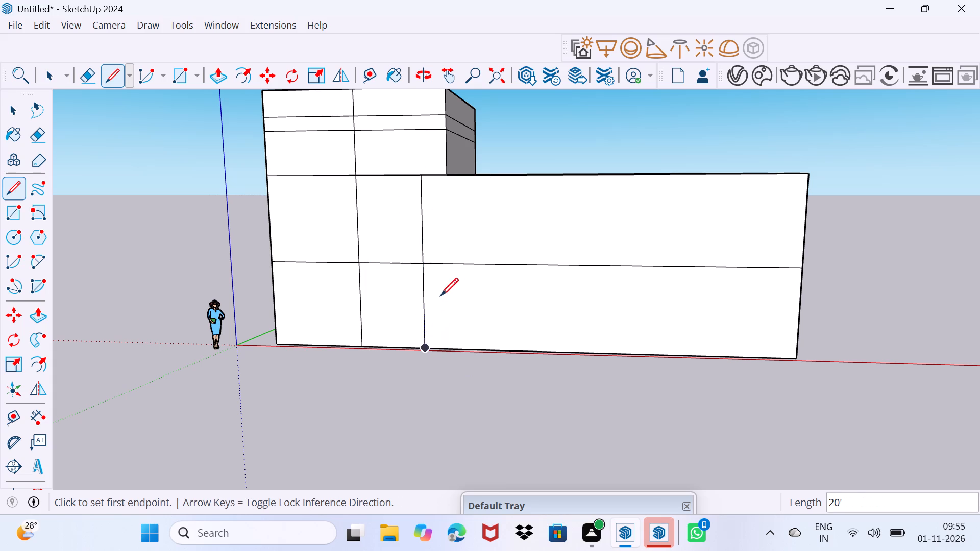
{"action": "left_click", "coordinate": [469, 177]}
{"action": "left_click", "coordinate": [474, 349]}
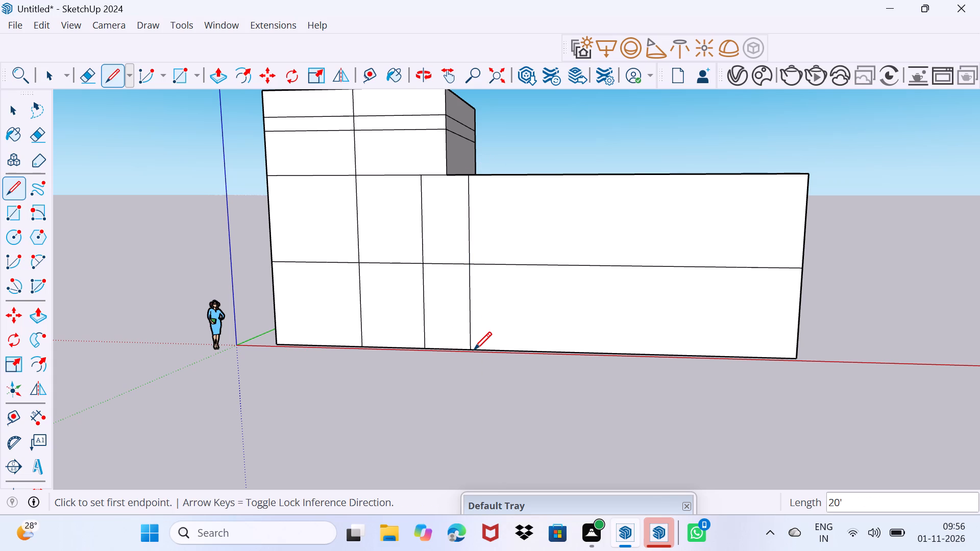
{"action": "key", "text": "space"}
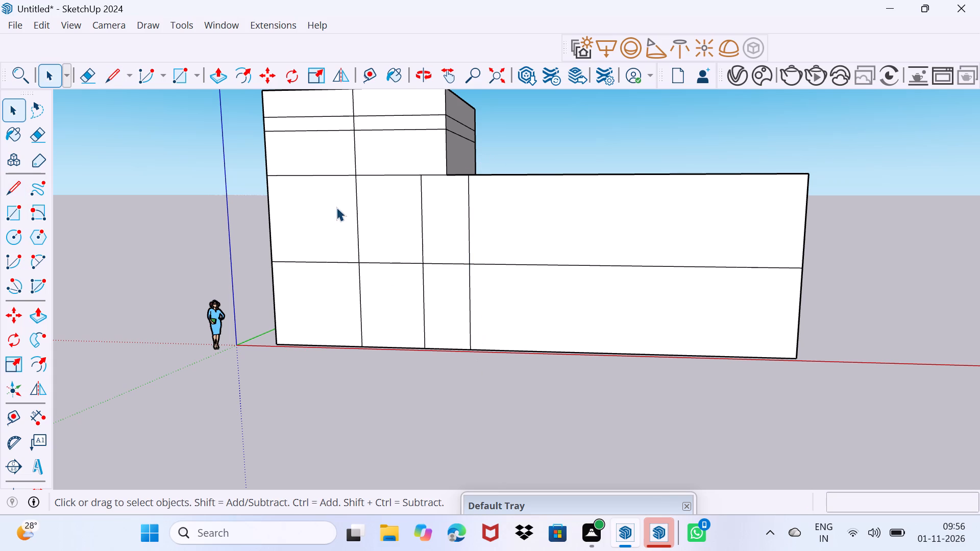
Push both front faces of the corner block's lowest tier back about 1' 4", keeping them flush.
{"action": "scroll", "coordinate": [336, 205], "scroll_direction": "up", "scroll_amount": 3}
{"action": "middle_click_drag", "start_coordinate": [370, 223], "coordinate": [314, 245]}
{"action": "scroll", "coordinate": [398, 172], "scroll_direction": "up", "scroll_amount": 2}
{"action": "middle_click_drag", "start_coordinate": [399, 171], "coordinate": [352, 188]}
{"action": "left_click", "coordinate": [411, 151]}
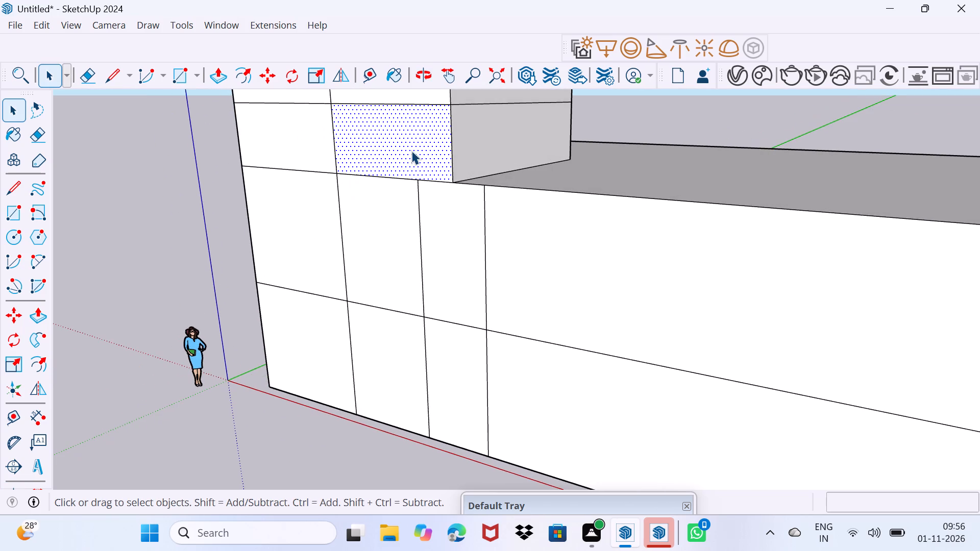
{"action": "key", "text": "p"}
{"action": "left_click", "coordinate": [411, 151]}
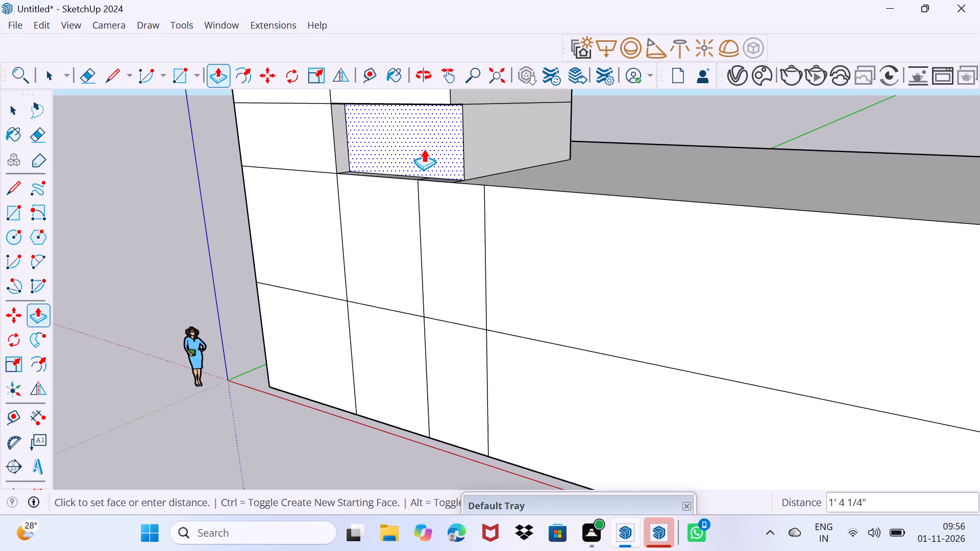
{"action": "left_click", "coordinate": [424, 149]}
{"action": "key", "text": "Escape"}
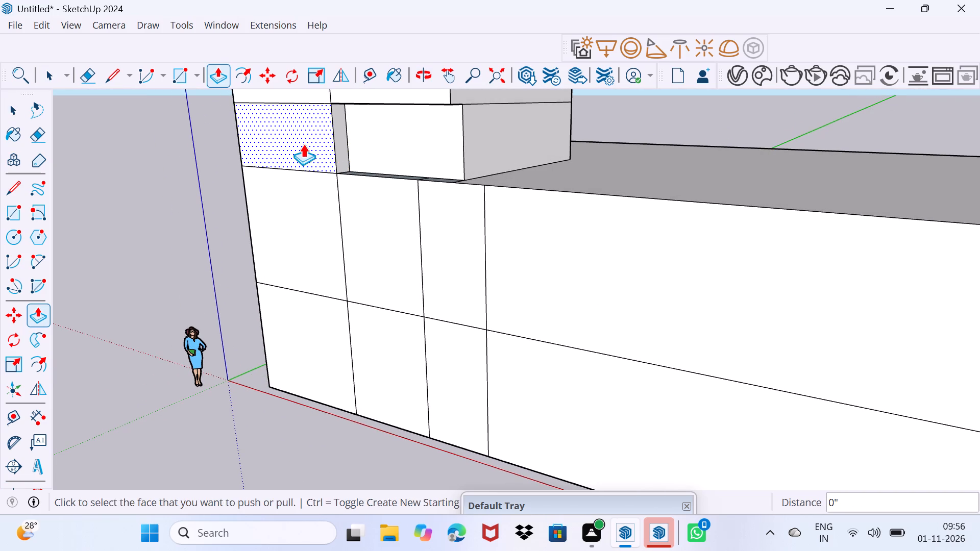
{"action": "left_click", "coordinate": [303, 143]}
{"action": "left_click", "coordinate": [375, 152]}
Erase the three leftover edges crossing the ledge in front of the recessed lowest tier.
{"action": "key", "text": "space"}
{"action": "left_click_drag", "start_coordinate": [327, 174], "coordinate": [391, 127]}
{"action": "scroll", "coordinate": [304, 166], "scroll_direction": "up", "scroll_amount": 3}
{"action": "middle_click_drag", "start_coordinate": [310, 174], "coordinate": [473, 277]}
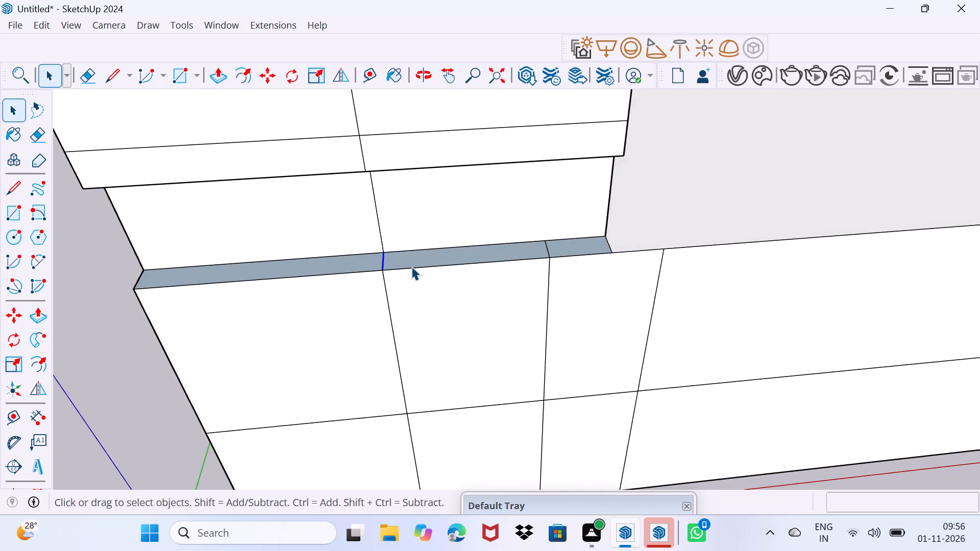
{"action": "scroll", "coordinate": [395, 254], "scroll_direction": "up", "scroll_amount": 3}
{"action": "middle_click_drag", "start_coordinate": [369, 279], "coordinate": [467, 300]}
{"action": "key", "text": "e"}
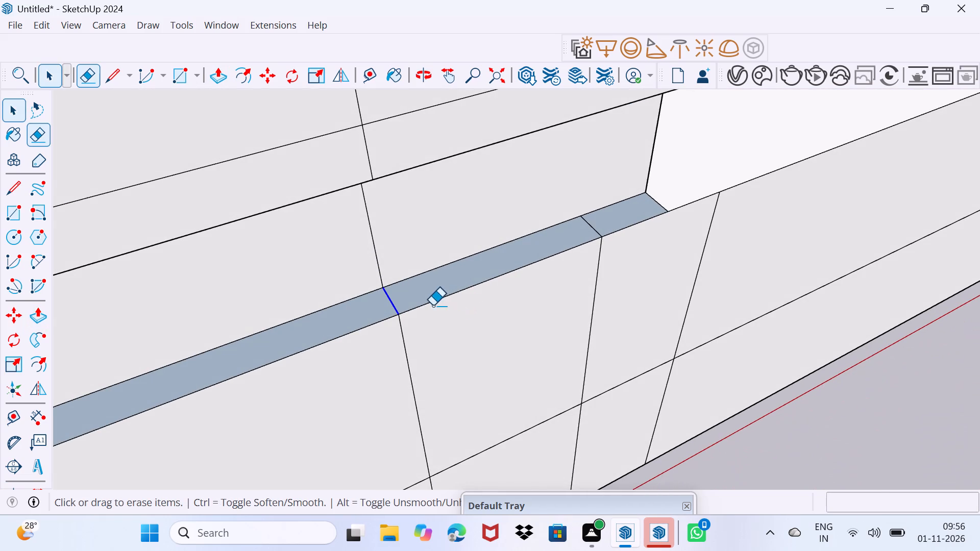
{"action": "left_click", "coordinate": [390, 303]}
{"action": "left_click", "coordinate": [590, 226]}
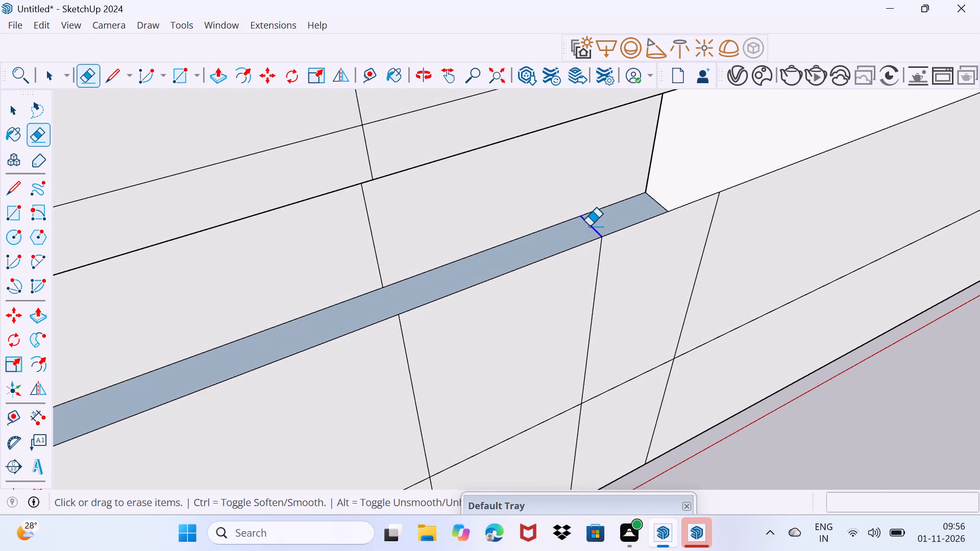
{"action": "left_click", "coordinate": [654, 202]}
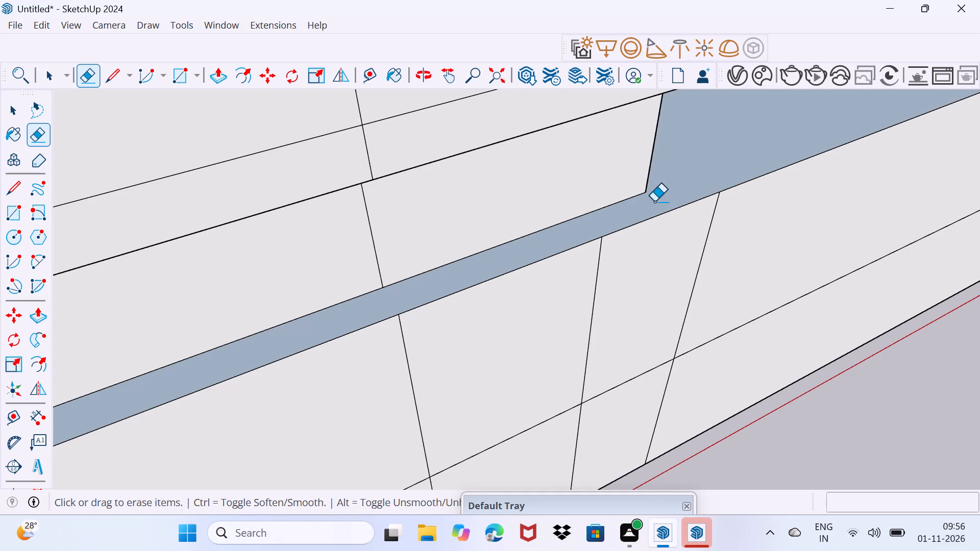
Erase the vertical dividing line from the recessed tier's front face, the overhang's underside and the middle tier's front face.
{"action": "scroll", "coordinate": [641, 204], "scroll_direction": "down", "scroll_amount": 3}
{"action": "key", "text": "space"}
{"action": "scroll", "coordinate": [609, 230], "scroll_direction": "down", "scroll_amount": 5}
{"action": "scroll", "coordinate": [547, 332], "scroll_direction": "down", "scroll_amount": 1}
{"action": "middle_click_drag", "start_coordinate": [547, 332], "coordinate": [498, 219]}
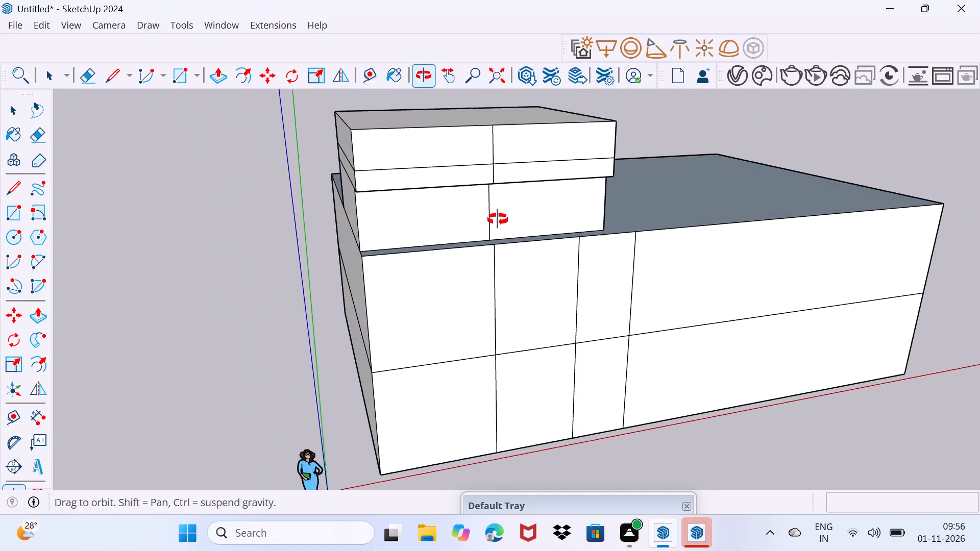
{"action": "middle_click_drag", "start_coordinate": [498, 219], "coordinate": [498, 219]}
{"action": "scroll", "coordinate": [482, 219], "scroll_direction": "up", "scroll_amount": 3}
{"action": "middle_click_drag", "start_coordinate": [498, 228], "coordinate": [418, 173]}
{"action": "scroll", "coordinate": [449, 190], "scroll_direction": "up", "scroll_amount": 1}
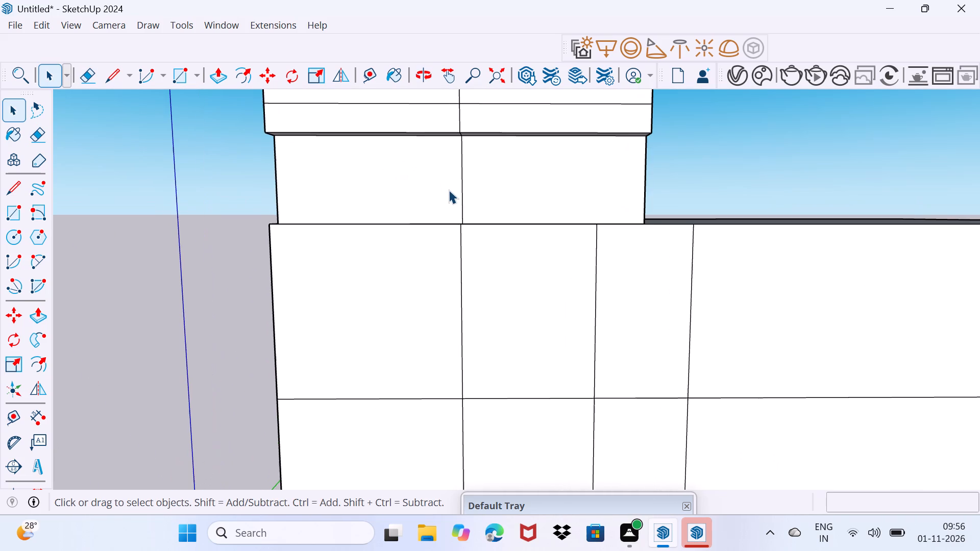
{"action": "key", "text": "e"}
{"action": "left_click", "coordinate": [460, 186]}
{"action": "left_click", "coordinate": [464, 187]}
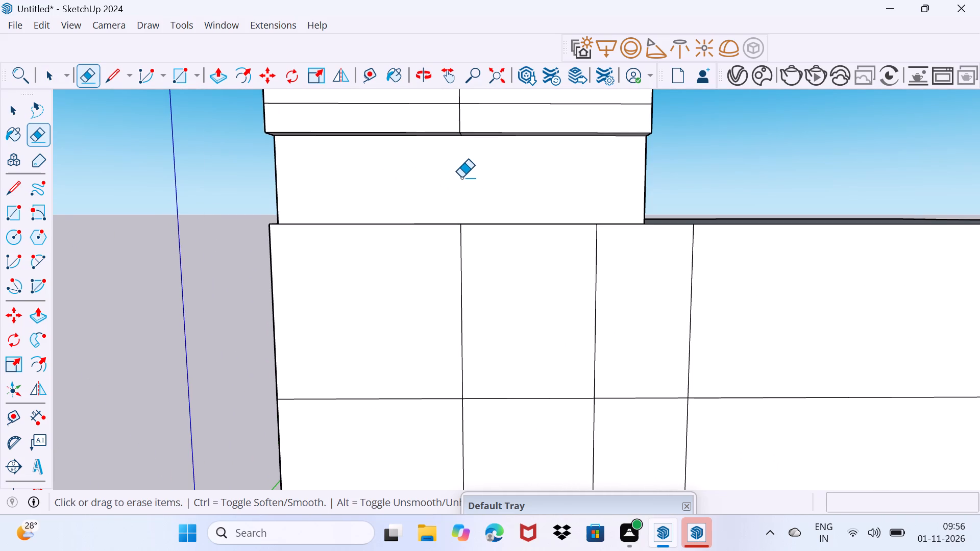
{"action": "scroll", "coordinate": [462, 173], "scroll_direction": "up", "scroll_amount": 3}
{"action": "middle_click_drag", "start_coordinate": [462, 170], "coordinate": [446, 315], "text": "shift"}
{"action": "middle_click_drag", "start_coordinate": [441, 290], "coordinate": [452, 201]}
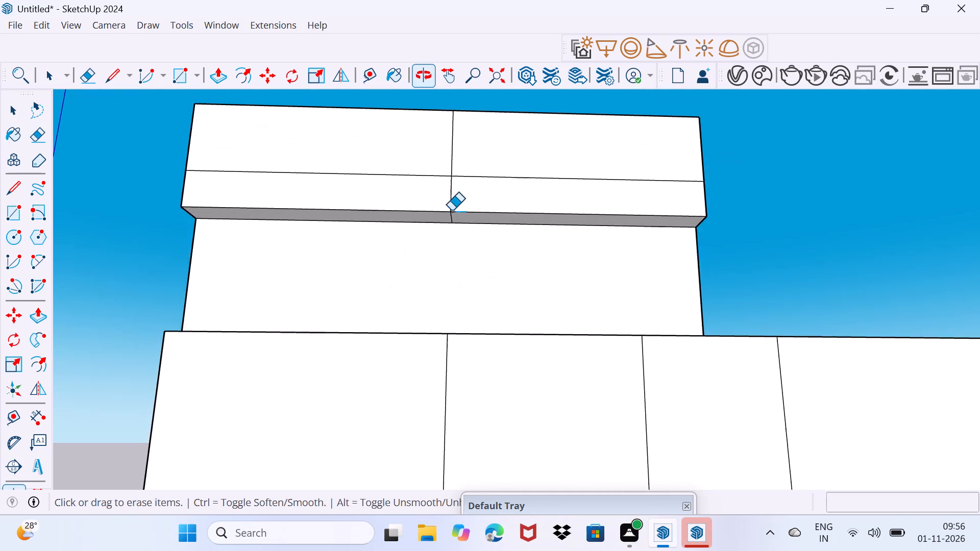
{"action": "scroll", "coordinate": [455, 218], "scroll_direction": "up", "scroll_amount": 8}
{"action": "left_click", "coordinate": [451, 214]}
{"action": "left_click", "coordinate": [451, 181]}
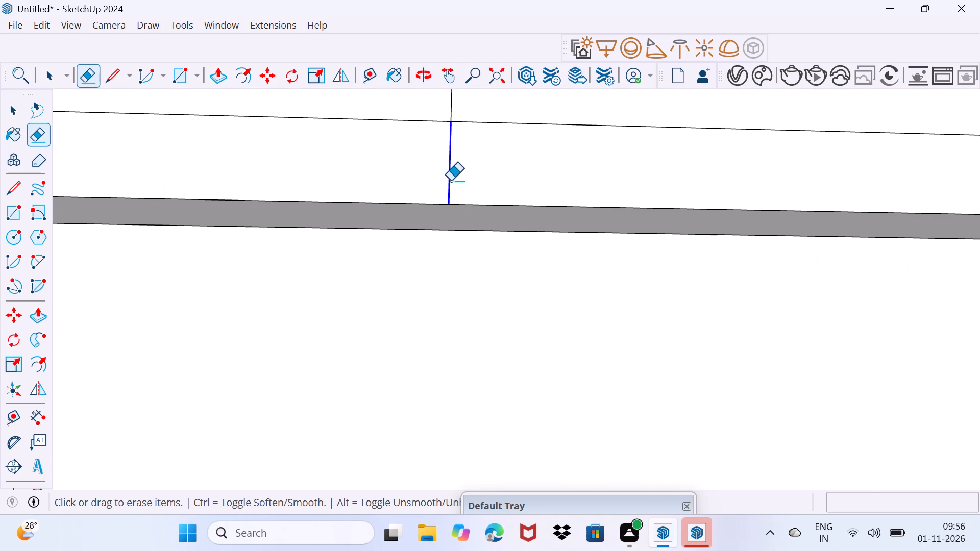
Push the second-storey front face between the first and second vertical dividing lines inward about 7".
{"action": "scroll", "coordinate": [451, 176], "scroll_direction": "down", "scroll_amount": 11}
{"action": "middle_click_drag", "start_coordinate": [455, 178], "coordinate": [190, 225]}
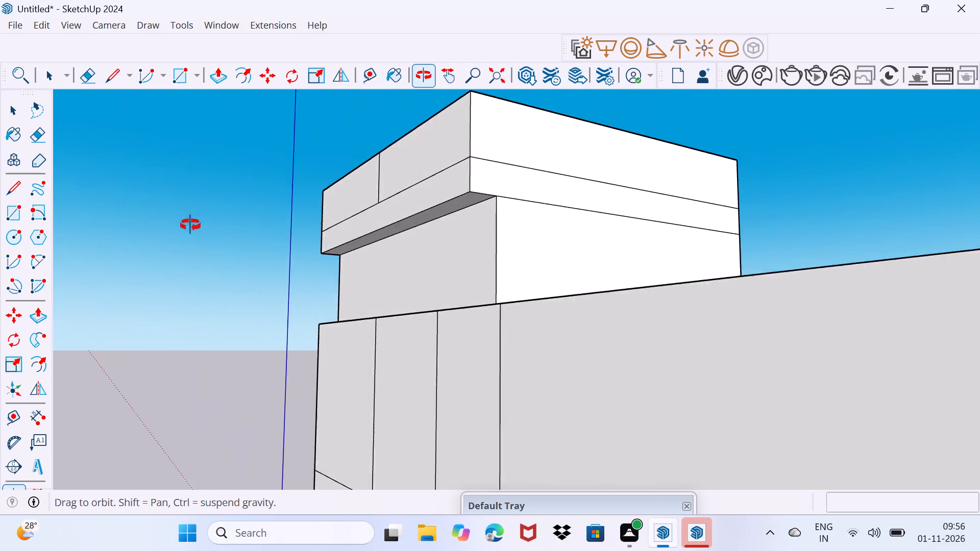
{"action": "middle_click_drag", "start_coordinate": [190, 225], "coordinate": [349, 244]}
{"action": "scroll", "coordinate": [368, 244], "scroll_direction": "down", "scroll_amount": 7}
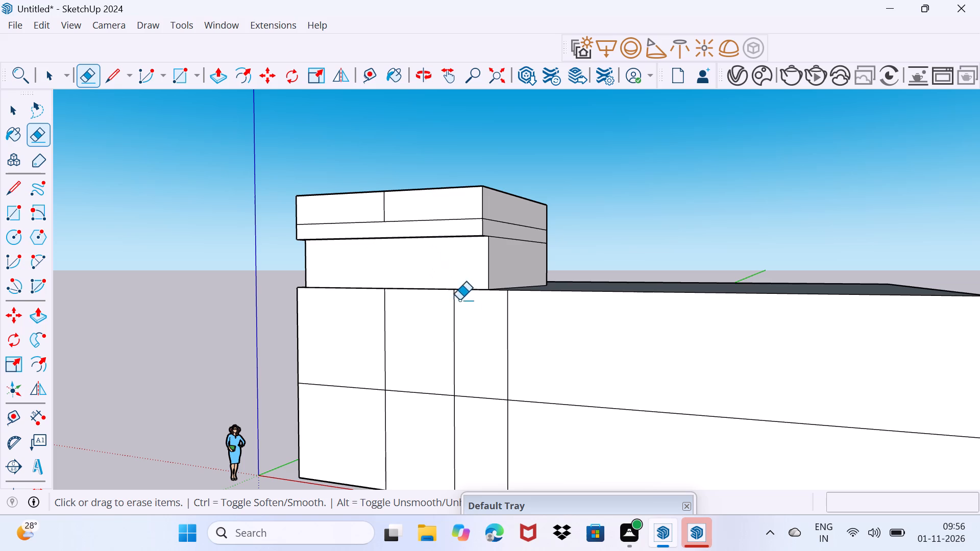
{"action": "scroll", "coordinate": [506, 321], "scroll_direction": "up", "scroll_amount": 2}
{"action": "middle_click_drag", "start_coordinate": [497, 337], "coordinate": [512, 414]}
{"action": "scroll", "coordinate": [467, 386], "scroll_direction": "up", "scroll_amount": 1}
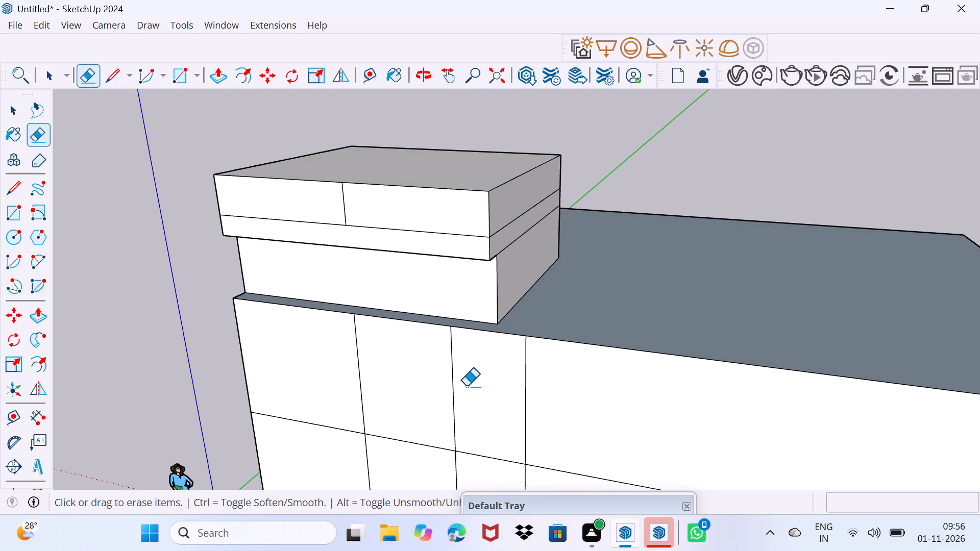
{"action": "key", "text": "space"}
{"action": "left_click", "coordinate": [403, 373]}
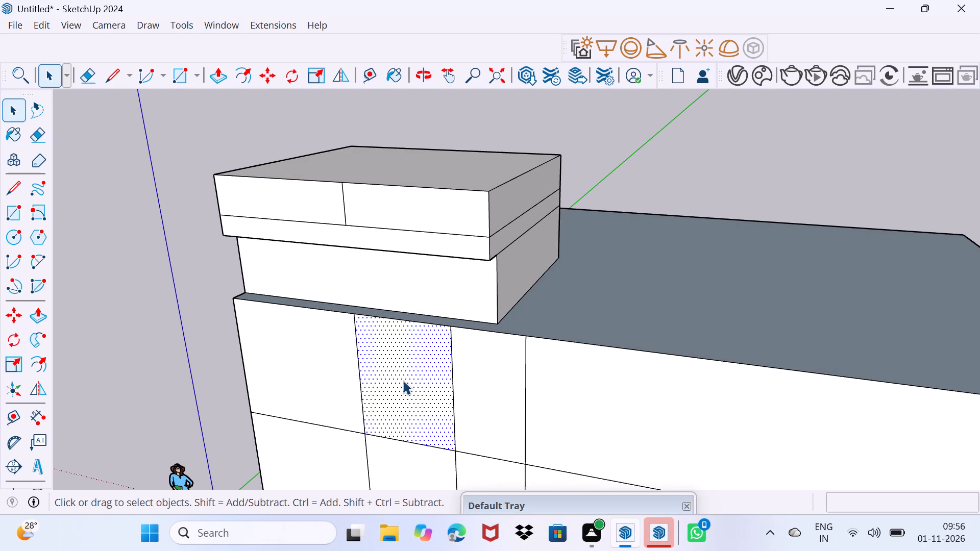
{"action": "left_click_drag", "start_coordinate": [385, 448], "coordinate": [457, 389]}
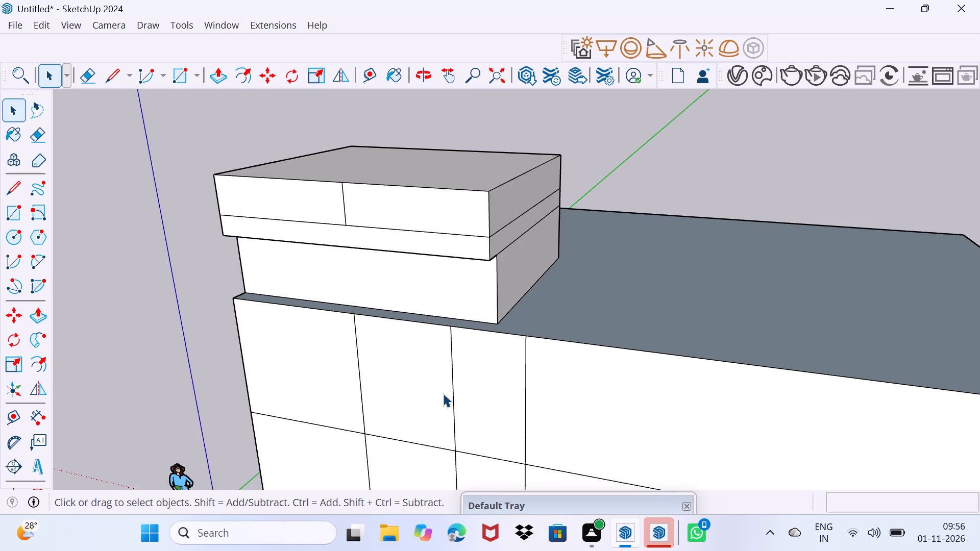
{"action": "middle_click_drag", "start_coordinate": [431, 406], "coordinate": [443, 241]}
{"action": "left_click", "coordinate": [409, 311]}
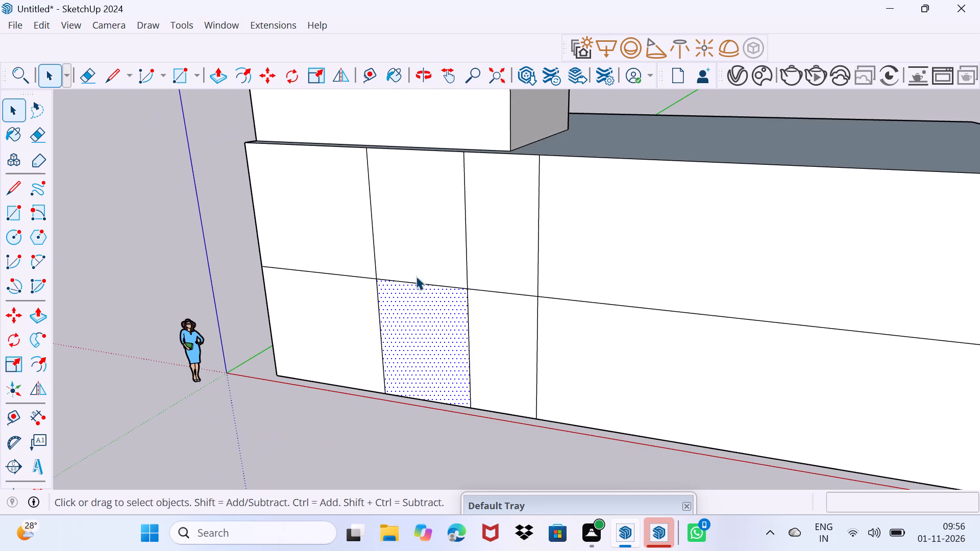
{"action": "left_click", "coordinate": [424, 210]}
{"action": "key", "text": "p"}
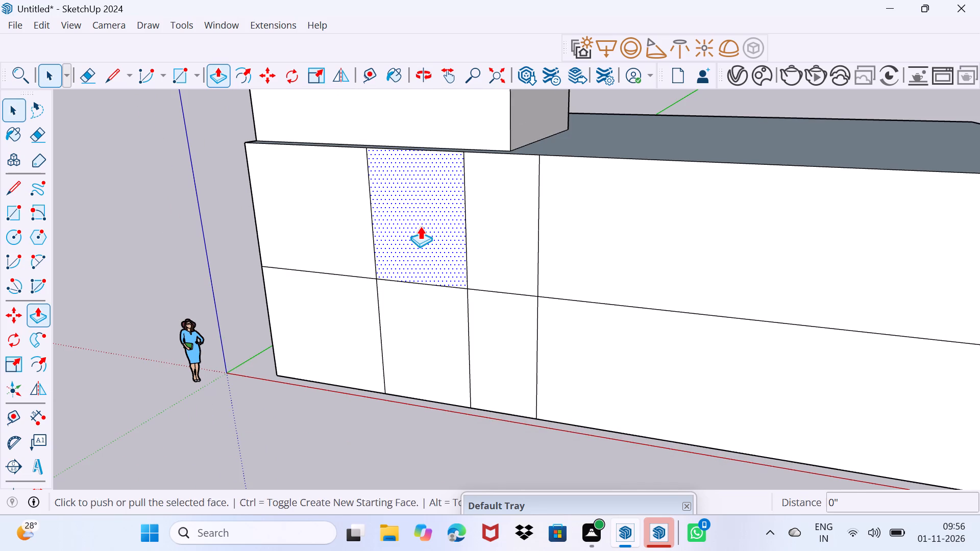
{"action": "left_click", "coordinate": [420, 226]}
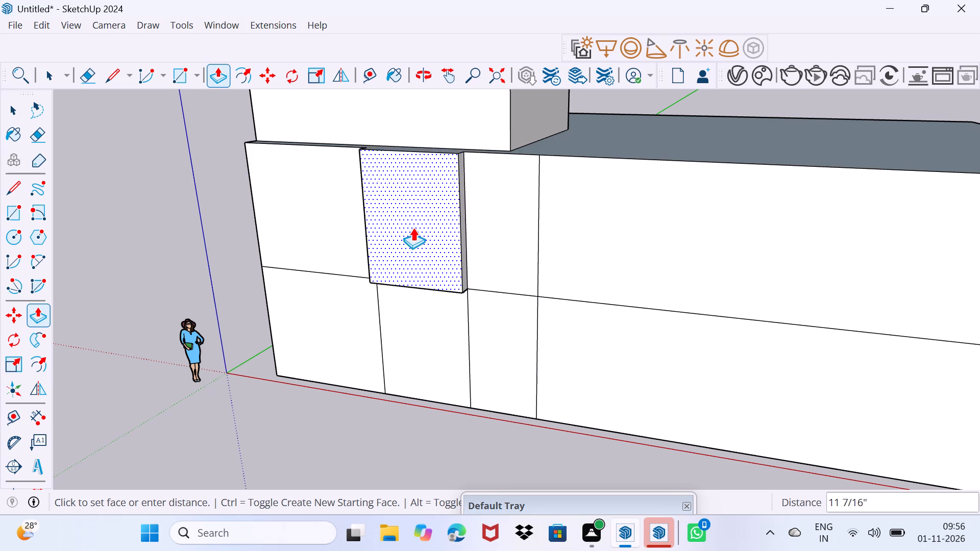
{"action": "scroll", "coordinate": [414, 227], "scroll_direction": "up", "scroll_amount": 7}
{"action": "middle_click_drag", "start_coordinate": [422, 221], "coordinate": [404, 375]}
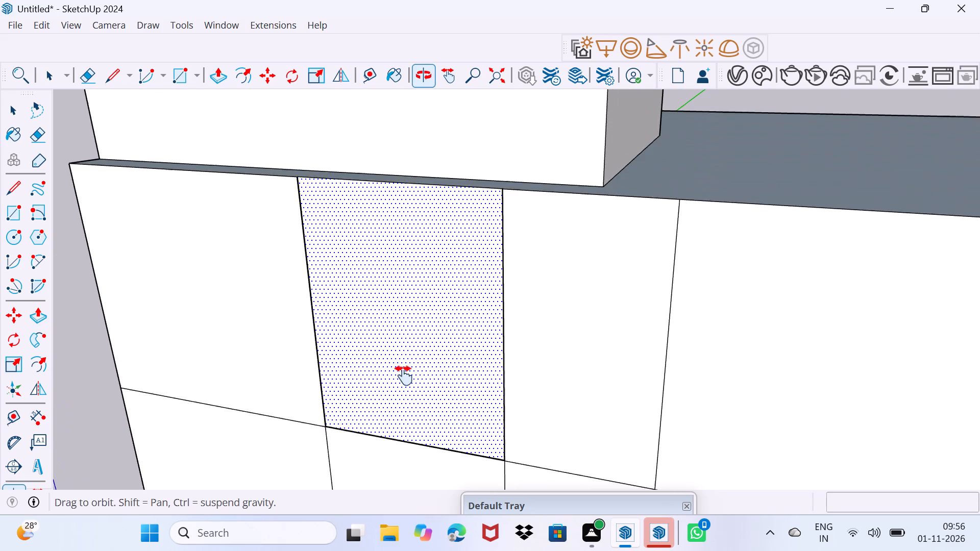
{"action": "middle_click_drag", "start_coordinate": [404, 375], "coordinate": [404, 380]}
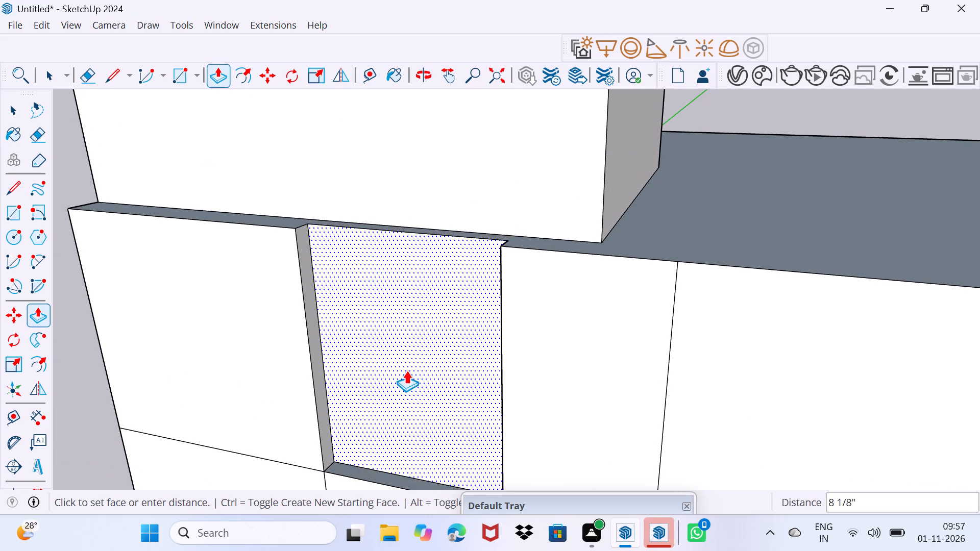
{"action": "left_click", "coordinate": [406, 371]}
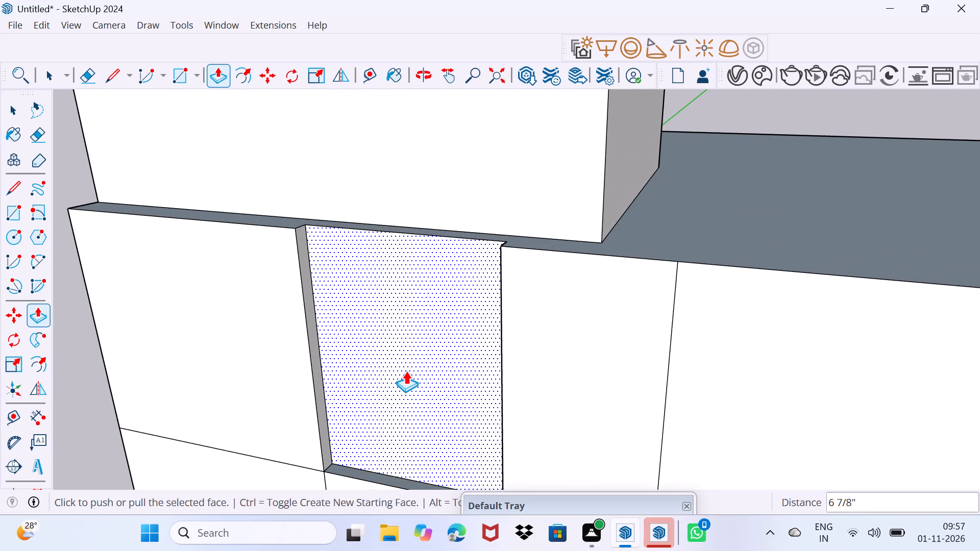
Push the ground-storey face directly below inward to match the depth of the recessed second-storey face.
{"action": "scroll", "coordinate": [395, 393], "scroll_direction": "down", "scroll_amount": 3}
{"action": "middle_click_drag", "start_coordinate": [398, 394], "coordinate": [411, 232], "text": "shift"}
{"action": "key", "text": "Escape"}
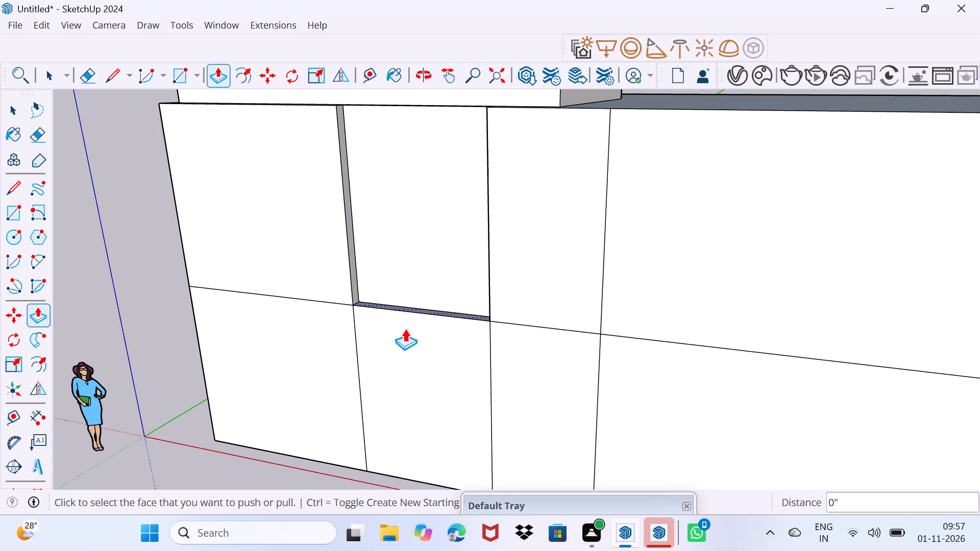
{"action": "left_click", "coordinate": [403, 369]}
{"action": "left_click", "coordinate": [438, 269]}
Erase the horizontal edge between the two storeys on the recessed front bay's face.
{"action": "key", "text": "space"}
{"action": "left_click_drag", "start_coordinate": [430, 338], "coordinate": [434, 335]}
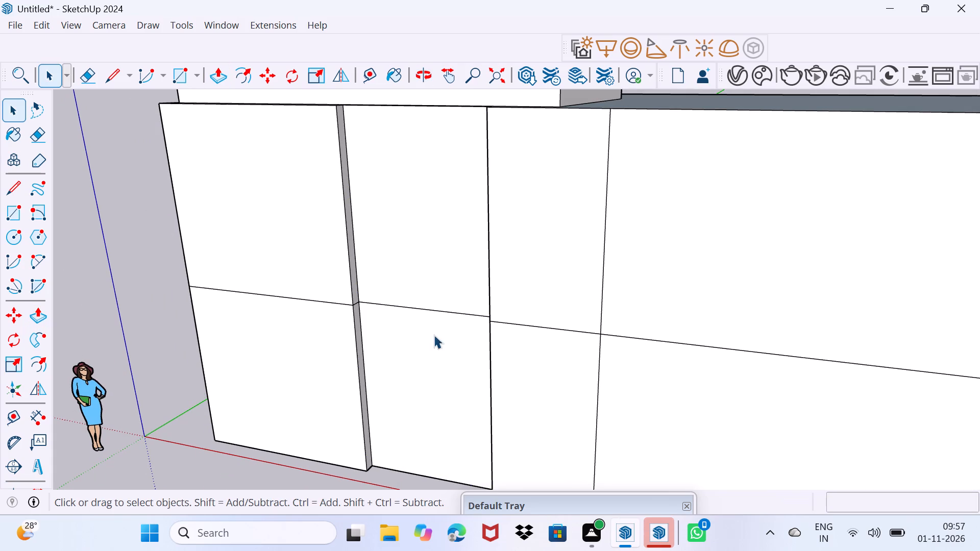
{"action": "left_click_drag", "start_coordinate": [434, 335], "coordinate": [466, 278]}
{"action": "key", "text": "r"}
{"action": "key", "text": "e"}
{"action": "left_click_drag", "start_coordinate": [417, 314], "coordinate": [445, 284]}
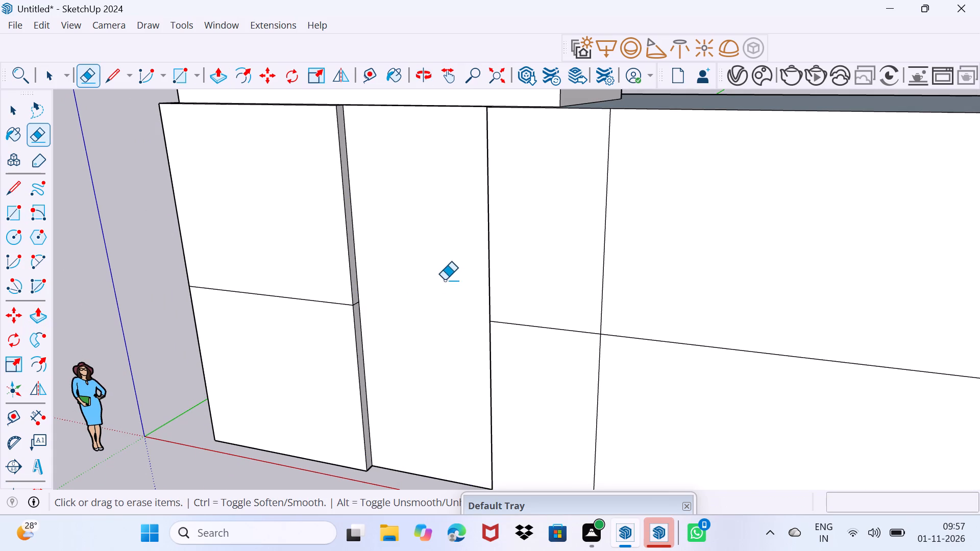
Erase the short storey-line edges on both side faces of the recessed front bay.
{"action": "scroll", "coordinate": [397, 329], "scroll_direction": "up", "scroll_amount": 9}
{"action": "middle_click_drag", "start_coordinate": [349, 314], "coordinate": [299, 322]}
{"action": "scroll", "coordinate": [321, 277], "scroll_direction": "up", "scroll_amount": 4}
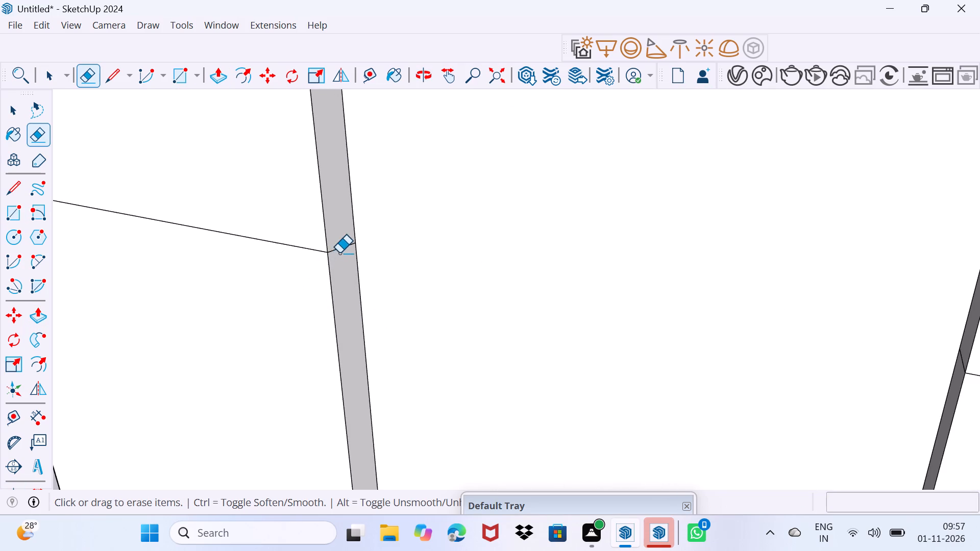
{"action": "left_click", "coordinate": [341, 246]}
{"action": "scroll", "coordinate": [329, 270], "scroll_direction": "down", "scroll_amount": 9}
{"action": "middle_click_drag", "start_coordinate": [390, 341], "coordinate": [676, 299]}
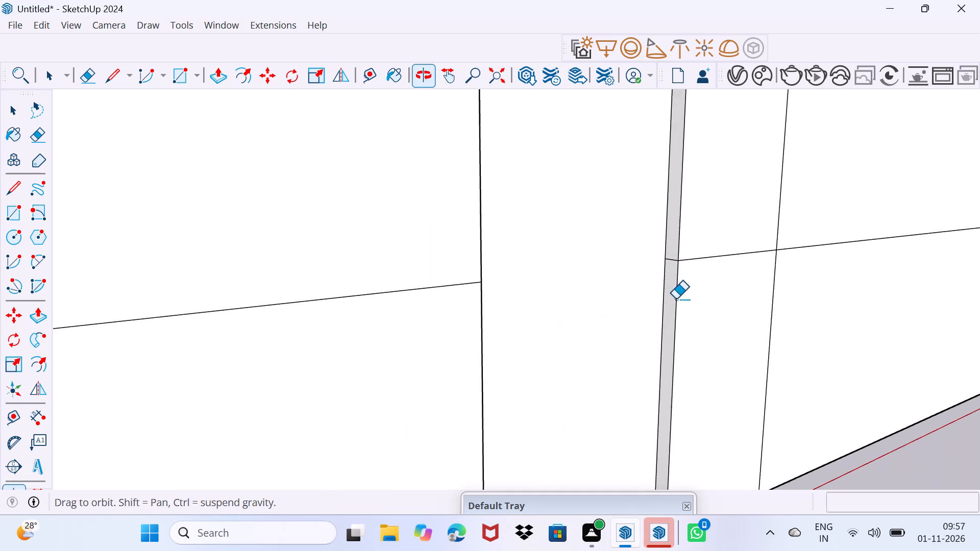
{"action": "middle_click_drag", "start_coordinate": [676, 299], "coordinate": [675, 299]}
{"action": "scroll", "coordinate": [680, 257], "scroll_direction": "up", "scroll_amount": 4}
{"action": "left_click", "coordinate": [673, 262]}
{"action": "scroll", "coordinate": [674, 265], "scroll_direction": "down", "scroll_amount": 13}
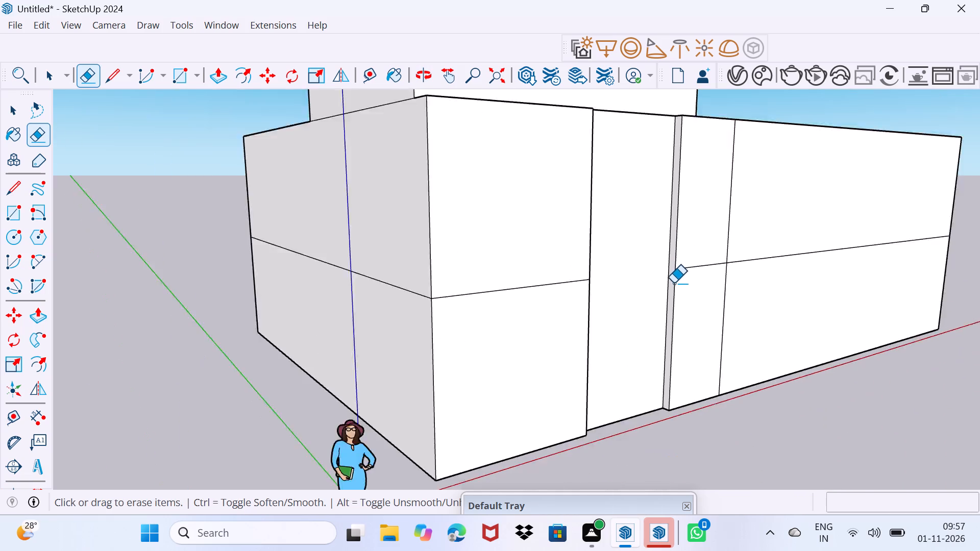
{"action": "scroll", "coordinate": [674, 283], "scroll_direction": "down", "scroll_amount": 5}
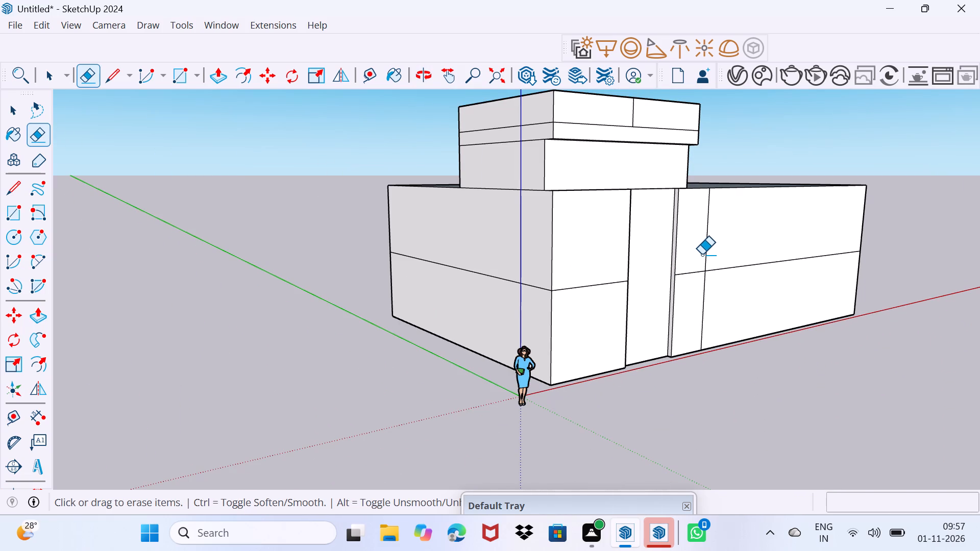
Draw an edge about 10' 8" long across the ledge, from the recessed bay's inner corner to the building's side edge, parallel to the facade.
{"action": "scroll", "coordinate": [639, 209], "scroll_direction": "up", "scroll_amount": 4}
{"action": "middle_click_drag", "start_coordinate": [601, 199], "coordinate": [569, 237]}
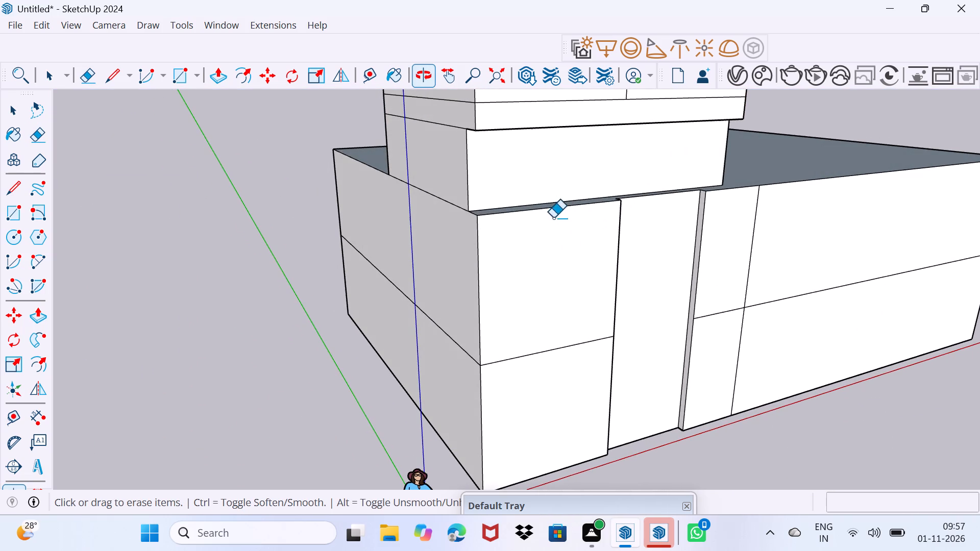
{"action": "key", "text": "space"}
{"action": "scroll", "coordinate": [510, 199], "scroll_direction": "up", "scroll_amount": 3}
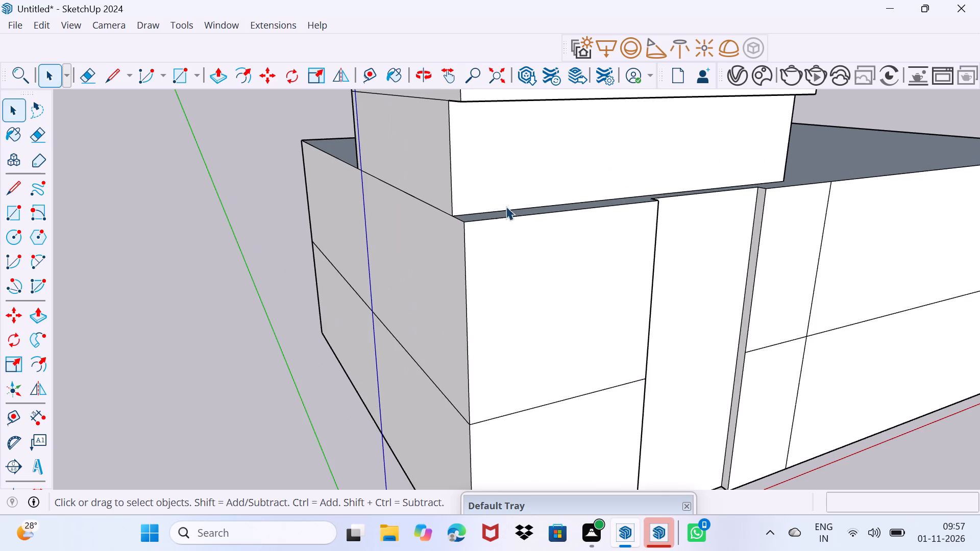
{"action": "middle_click_drag", "start_coordinate": [507, 210], "coordinate": [597, 304]}
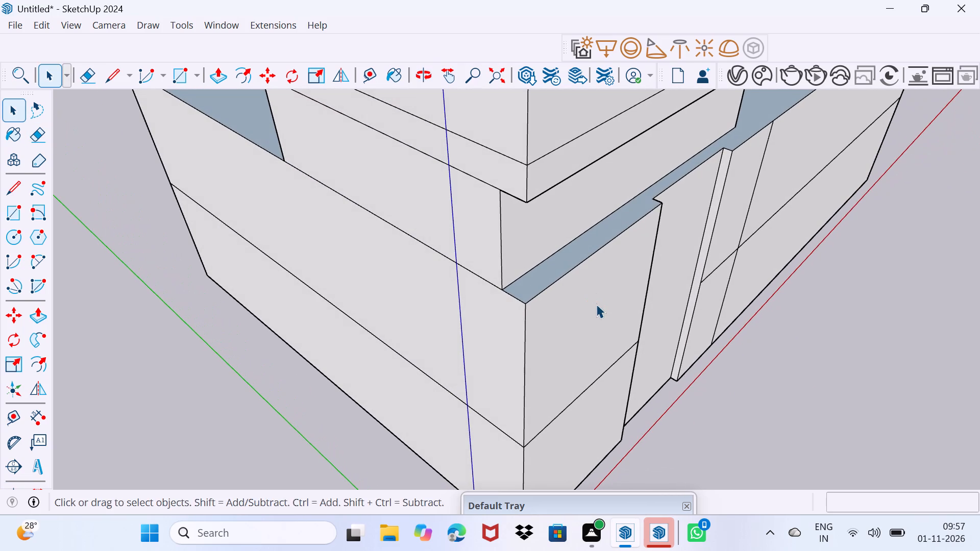
{"action": "key", "text": "l"}
{"action": "left_click", "coordinate": [653, 200]}
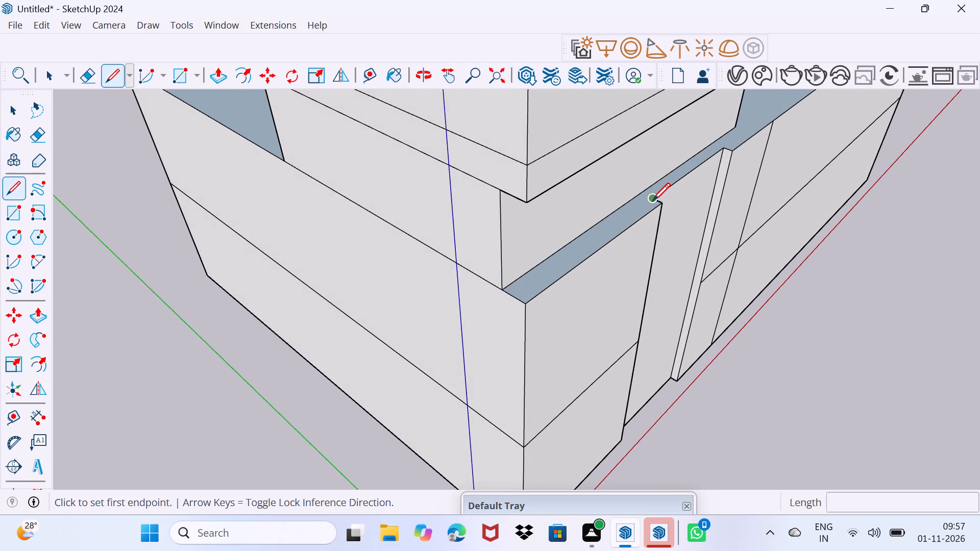
{"action": "left_click", "coordinate": [514, 293]}
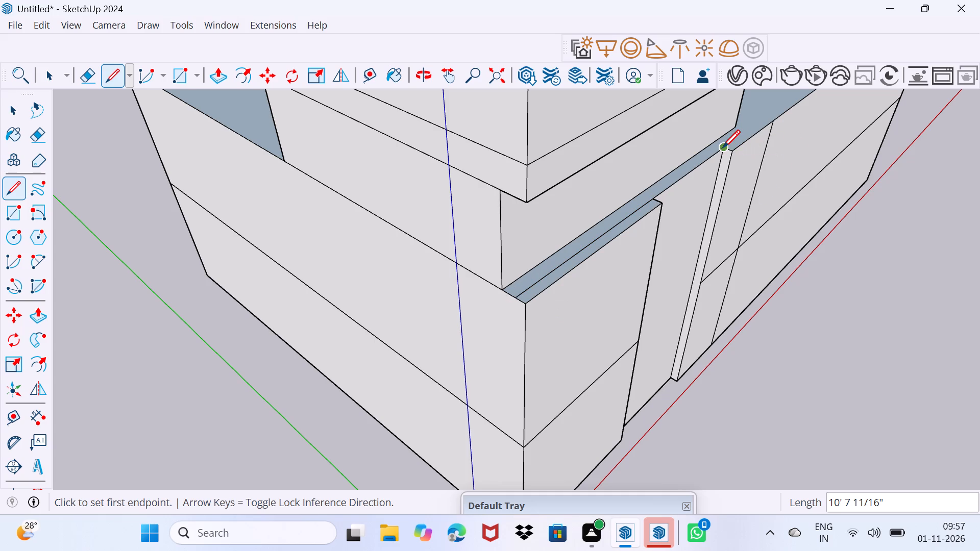
Draw a roof edge from the recess's other inner corner parallel to the facade, and join it to the next dividing line with a 6 7/8" edge.
{"action": "left_click", "coordinate": [722, 147]}
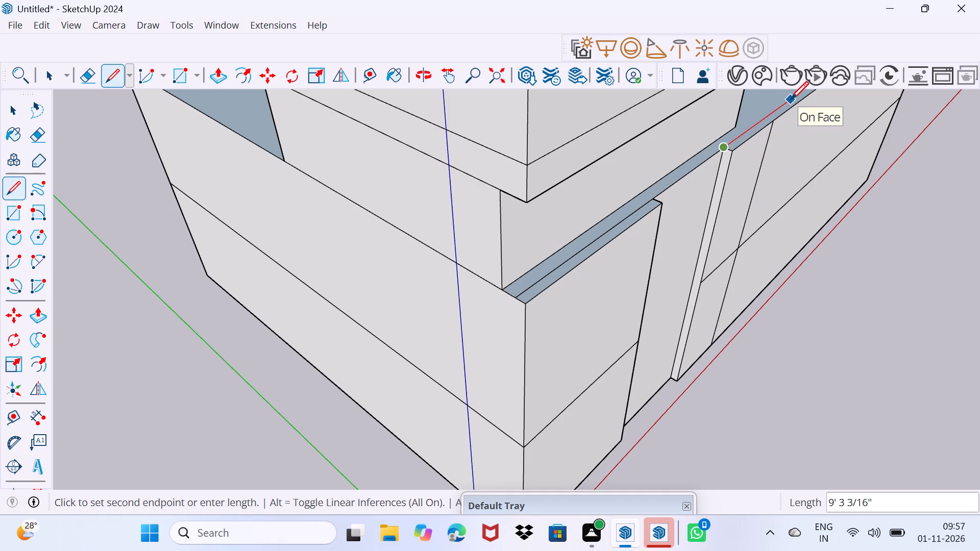
{"action": "left_click", "coordinate": [791, 99]}
{"action": "scroll", "coordinate": [772, 130], "scroll_direction": "up", "scroll_amount": 9}
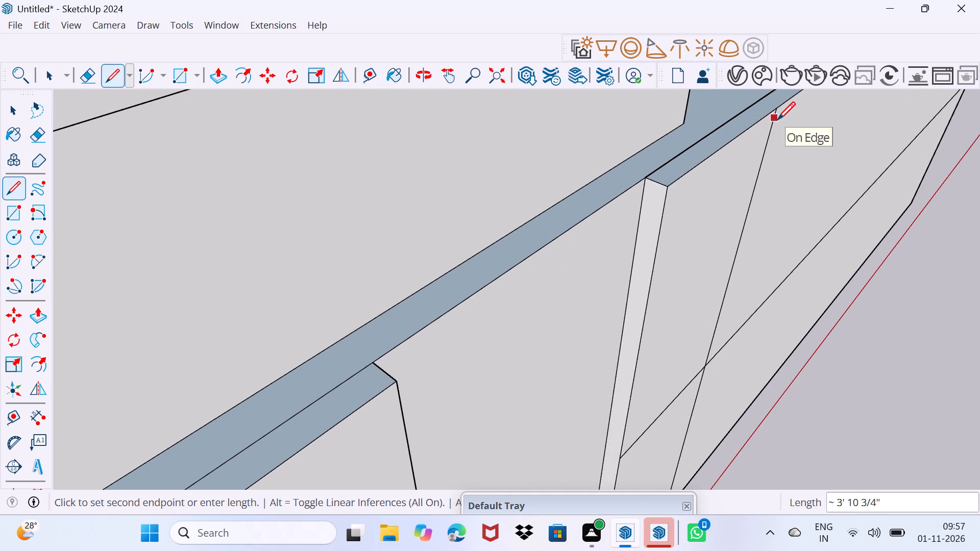
{"action": "middle_click_drag", "start_coordinate": [777, 119], "coordinate": [781, 229]}
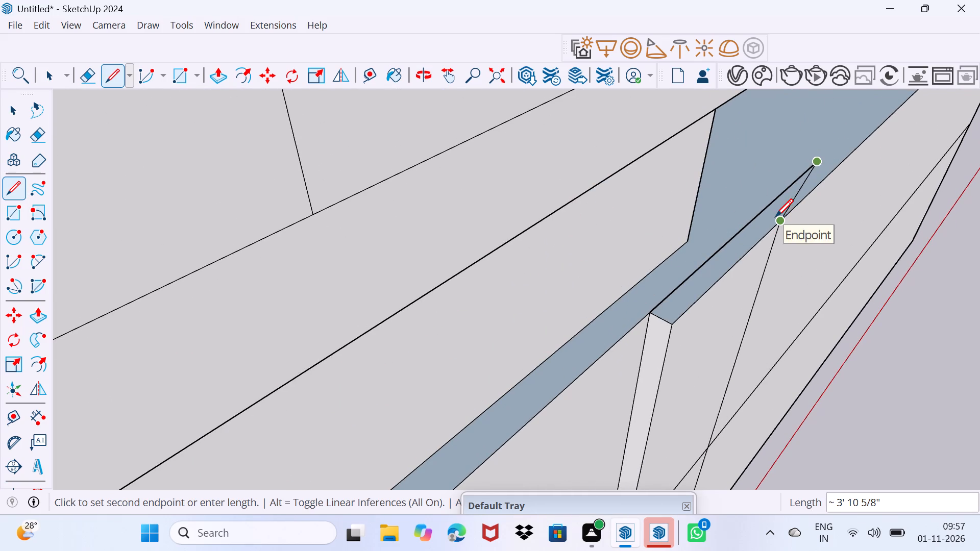
{"action": "key", "text": "Escape"}
{"action": "left_click", "coordinate": [781, 220]}
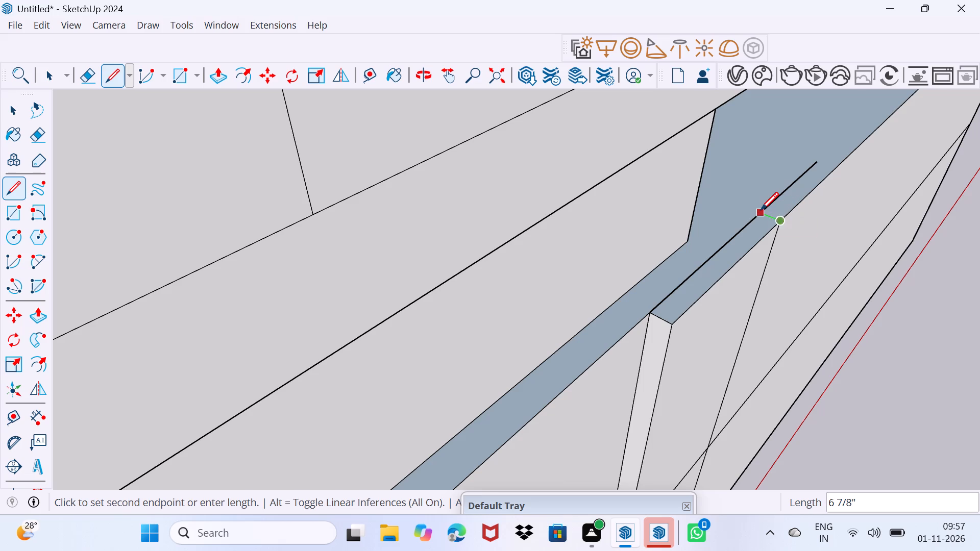
{"action": "left_click", "coordinate": [761, 210]}
Erase the part of the new roof edge that extends past the short joining edge.
{"action": "key", "text": "space"}
{"action": "key", "text": "e"}
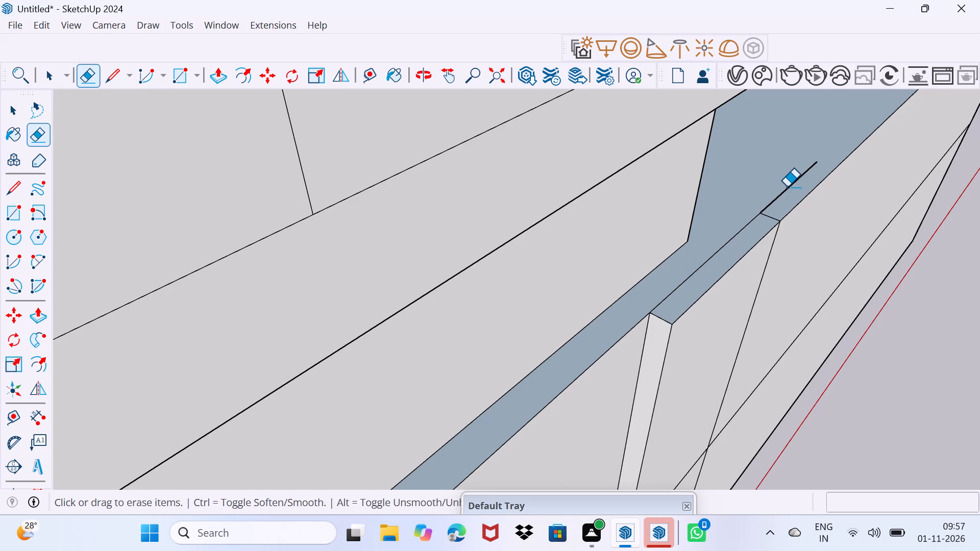
{"action": "left_click", "coordinate": [788, 191]}
{"action": "key", "text": "space"}
Pull the outer ledge strip above the corner bay up 5' to meet the underside of the overhanging tier.
{"action": "scroll", "coordinate": [779, 198], "scroll_direction": "down", "scroll_amount": 2}
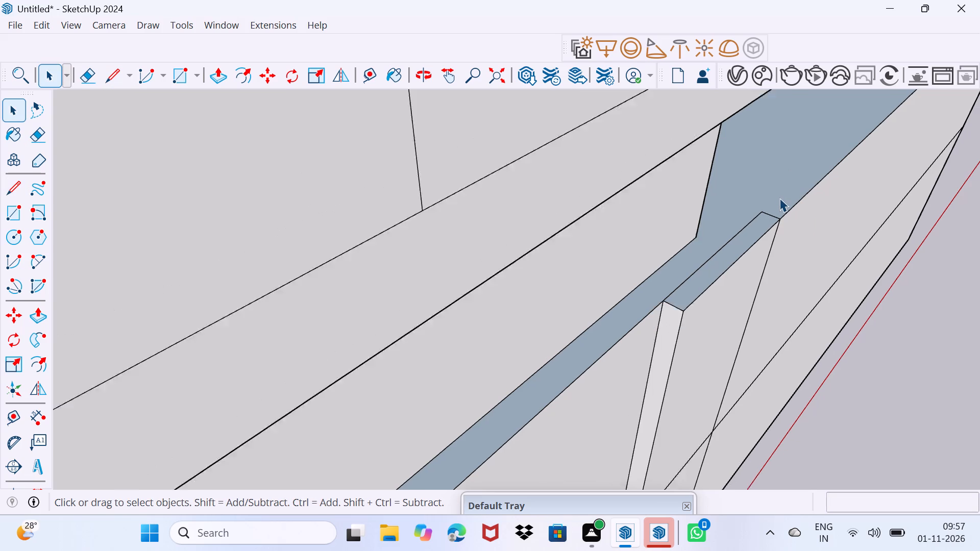
{"action": "scroll", "coordinate": [779, 198], "scroll_direction": "down", "scroll_amount": 11}
{"action": "scroll", "coordinate": [645, 330], "scroll_direction": "up", "scroll_amount": 9}
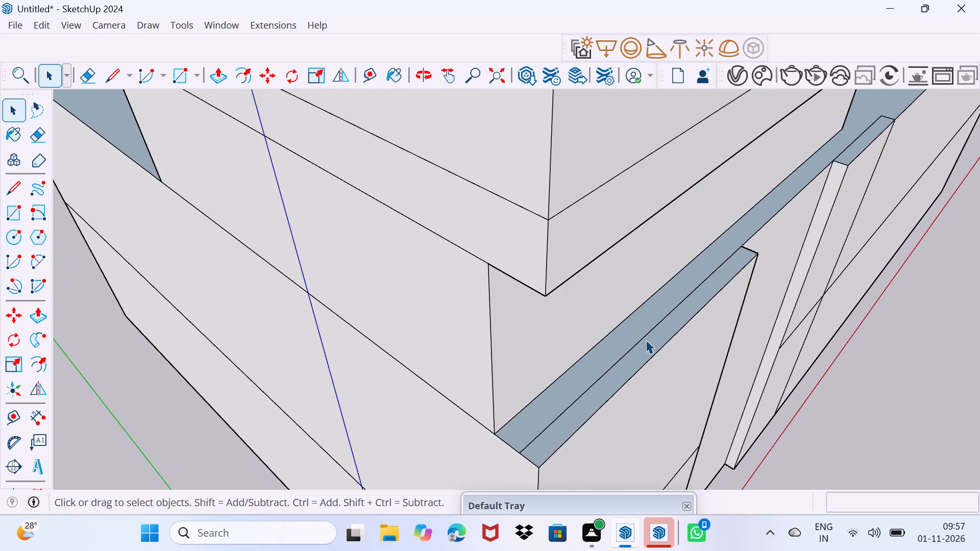
{"action": "left_click", "coordinate": [644, 352]}
{"action": "key", "text": "p"}
{"action": "left_click", "coordinate": [644, 352]}
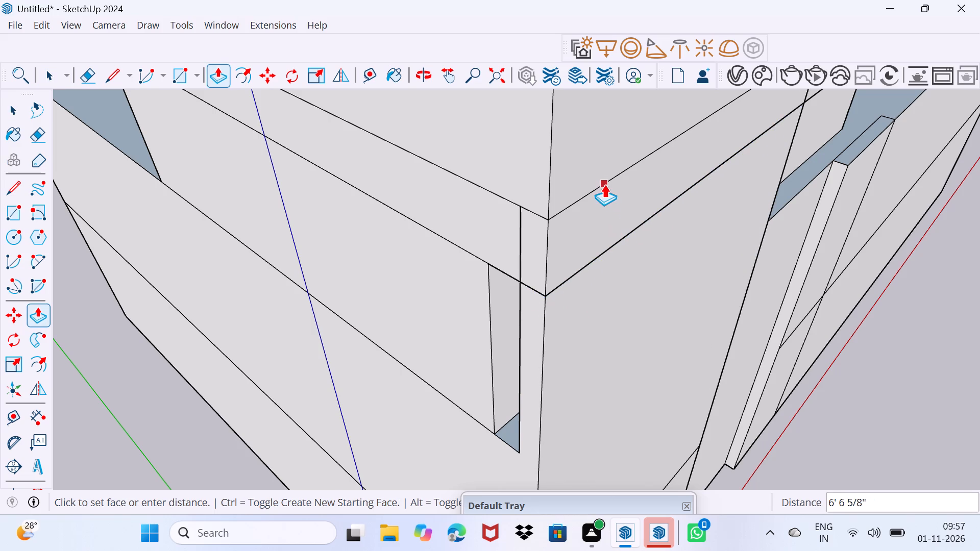
{"action": "scroll", "coordinate": [597, 241], "scroll_direction": "up", "scroll_amount": 5}
{"action": "middle_click_drag", "start_coordinate": [590, 244], "coordinate": [705, 220]}
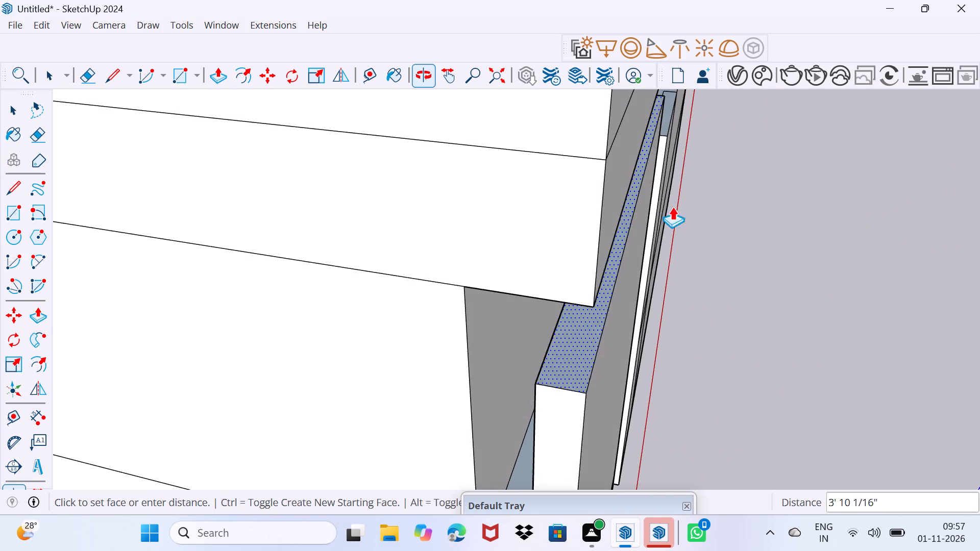
{"action": "left_click", "coordinate": [608, 137]}
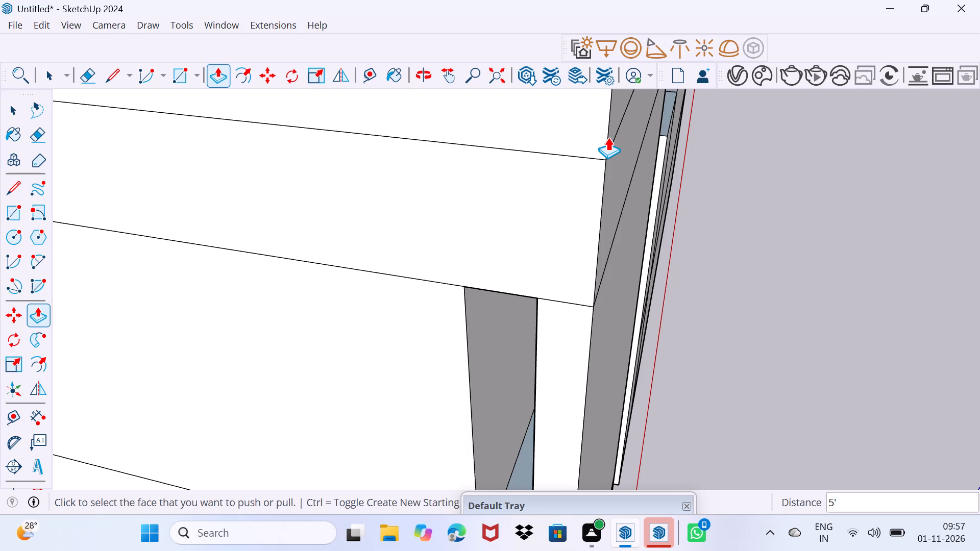
Push the wider front face of the top tier inward about 1' 4", in line with the recessed lowest tier below.
{"action": "key", "text": "space"}
{"action": "left_click_drag", "start_coordinate": [646, 256], "coordinate": [684, 172]}
{"action": "middle_click_drag", "start_coordinate": [666, 195], "coordinate": [435, 154]}
{"action": "scroll", "coordinate": [442, 155], "scroll_direction": "down", "scroll_amount": 7}
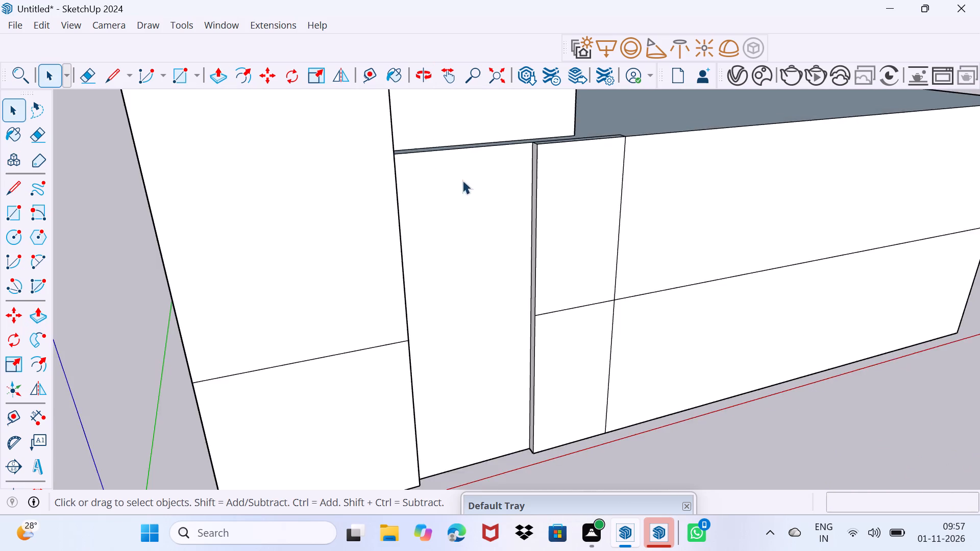
{"action": "scroll", "coordinate": [462, 180], "scroll_direction": "down", "scroll_amount": 7}
{"action": "middle_click_drag", "start_coordinate": [461, 188], "coordinate": [517, 364]}
{"action": "middle_click_drag", "start_coordinate": [502, 332], "coordinate": [342, 283]}
{"action": "scroll", "coordinate": [502, 294], "scroll_direction": "up", "scroll_amount": 9}
{"action": "middle_click_drag", "start_coordinate": [498, 287], "coordinate": [450, 282]}
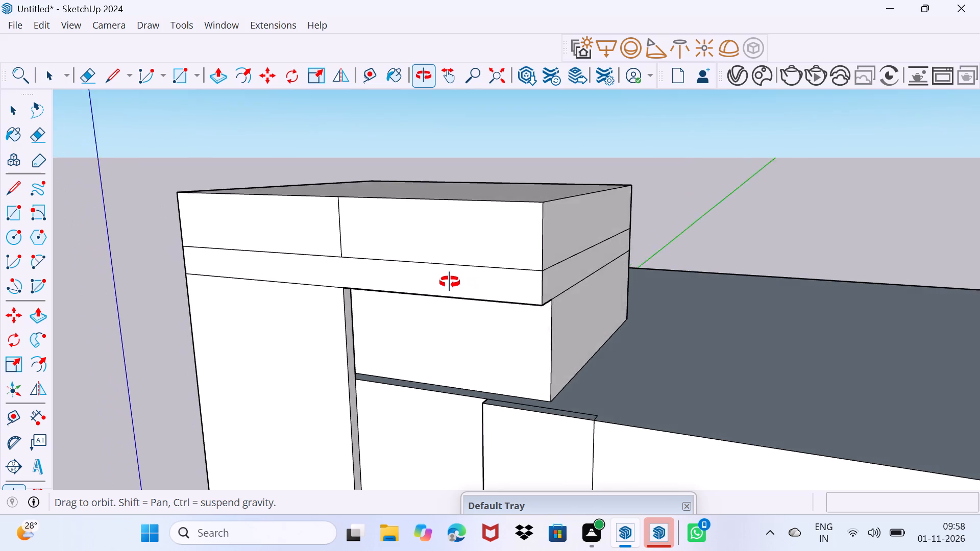
{"action": "middle_click_drag", "start_coordinate": [450, 282], "coordinate": [387, 194]}
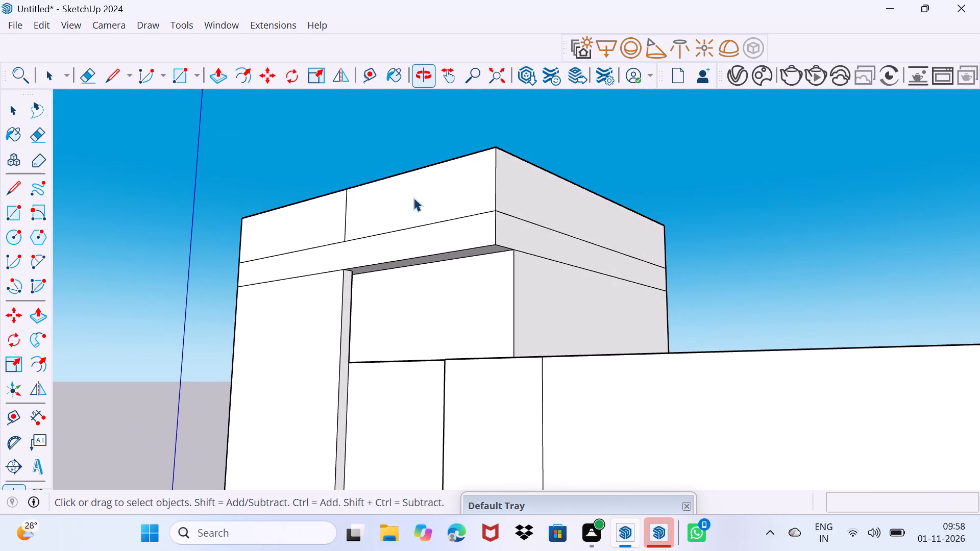
{"action": "middle_click_drag", "start_coordinate": [458, 202], "coordinate": [428, 219]}
{"action": "left_click", "coordinate": [438, 209]}
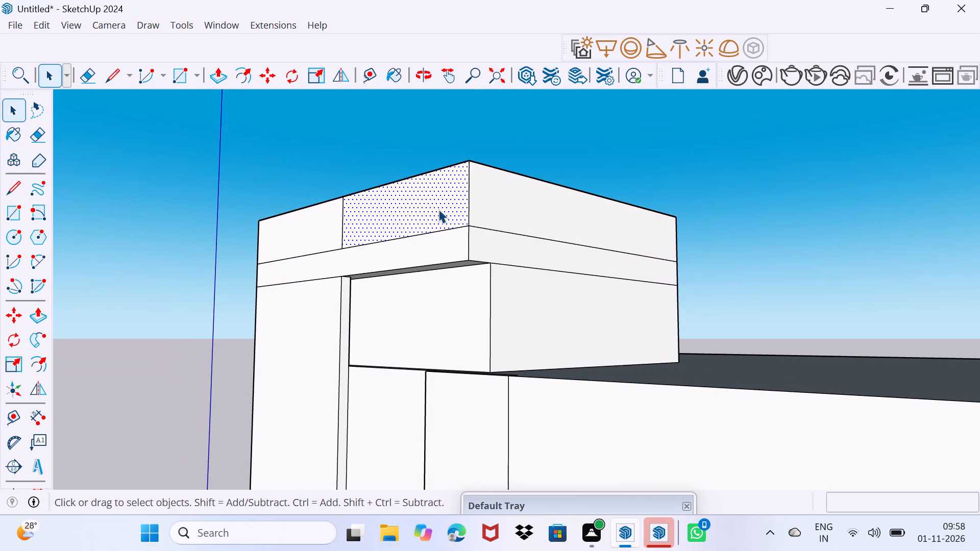
{"action": "key", "text": "p"}
{"action": "left_click", "coordinate": [438, 209]}
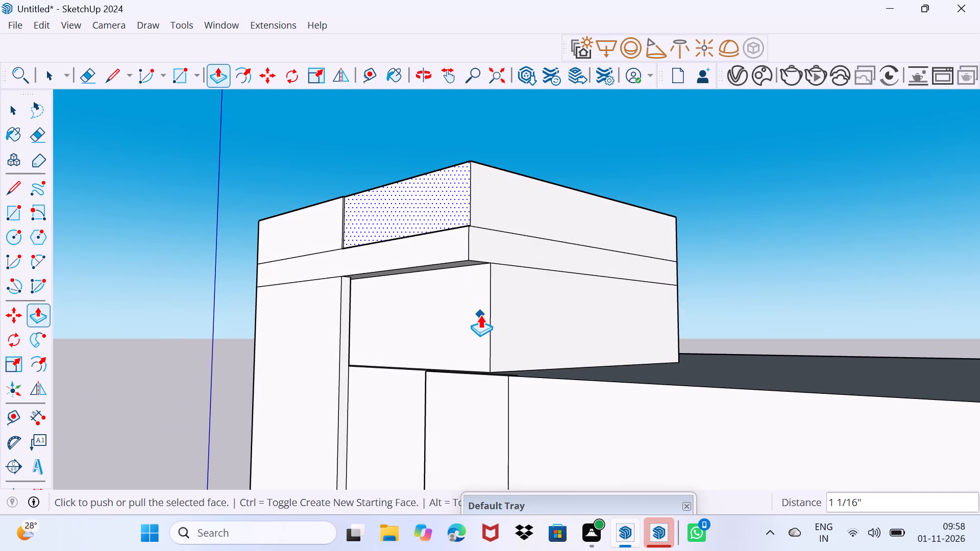
{"action": "left_click", "coordinate": [480, 315]}
{"action": "left_click", "coordinate": [486, 326]}
{"action": "middle_click_drag", "start_coordinate": [431, 265], "coordinate": [474, 361]}
{"action": "left_click", "coordinate": [485, 285]}
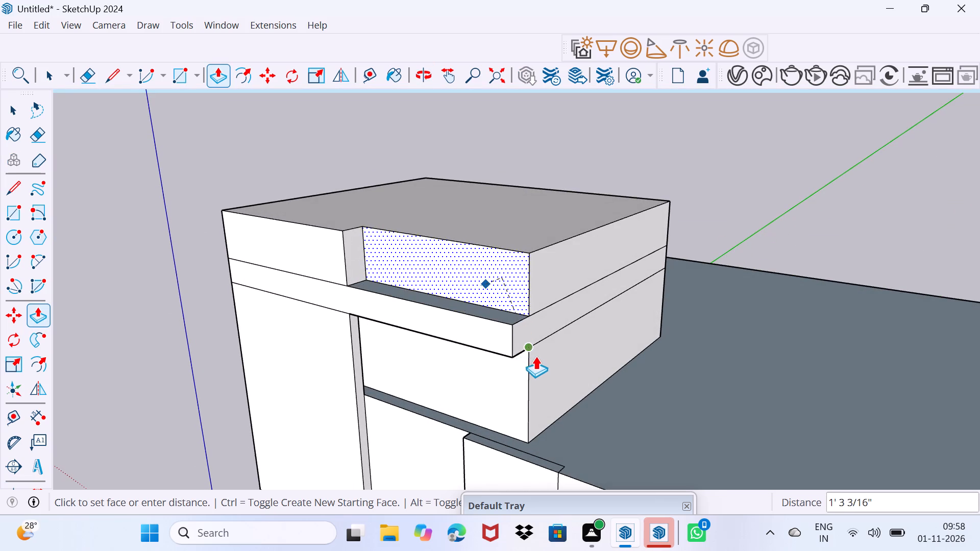
{"action": "left_click", "coordinate": [532, 367]}
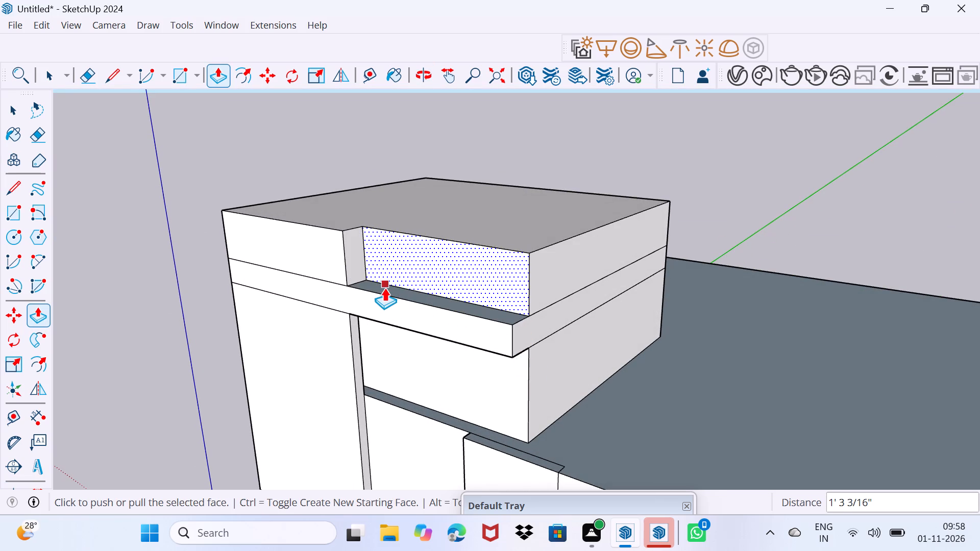
{"action": "key", "text": "Escape"}
Push the top tier's remaining front face inward 1' 4 1/4", flush with the recessed face beside it.
{"action": "left_click", "coordinate": [341, 251]}
{"action": "left_click", "coordinate": [462, 268]}
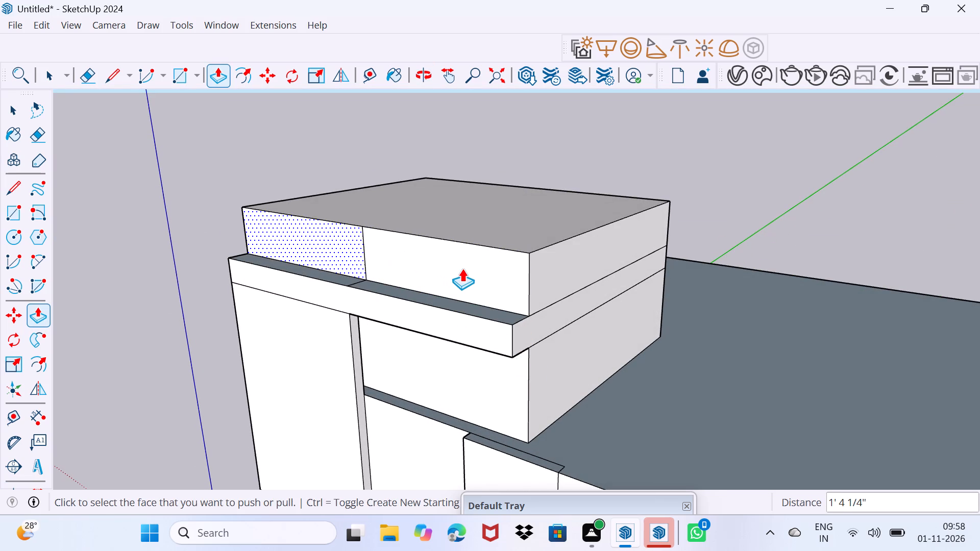
Erase the short edge across the new top ledge and the vertical dividing edge on the top tier's front face.
{"action": "key", "text": "space"}
{"action": "left_click_drag", "start_coordinate": [363, 266], "coordinate": [435, 194]}
{"action": "scroll", "coordinate": [353, 265], "scroll_direction": "up", "scroll_amount": 9}
{"action": "middle_click_drag", "start_coordinate": [373, 302], "coordinate": [398, 332]}
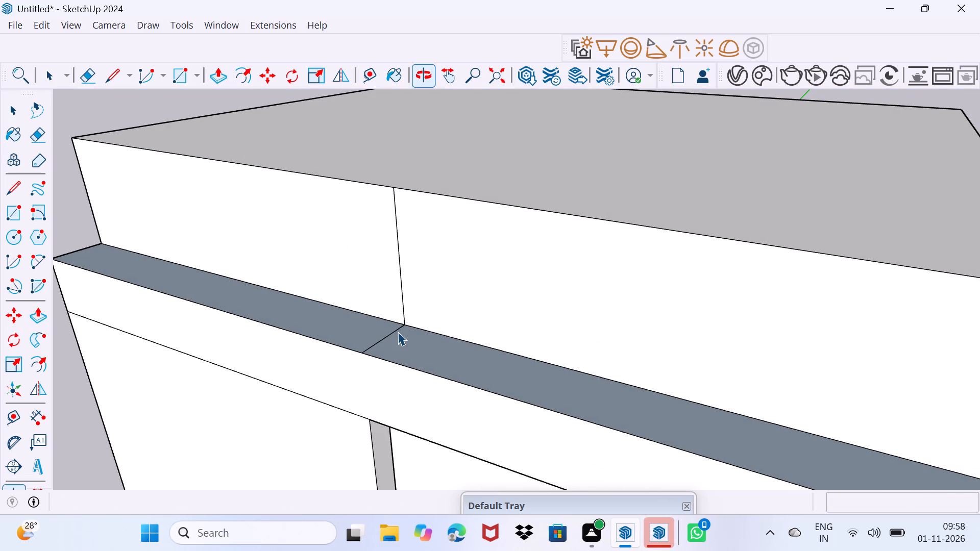
{"action": "key", "text": "e"}
{"action": "left_click", "coordinate": [397, 329]}
{"action": "left_click_drag", "start_coordinate": [397, 298], "coordinate": [403, 296]}
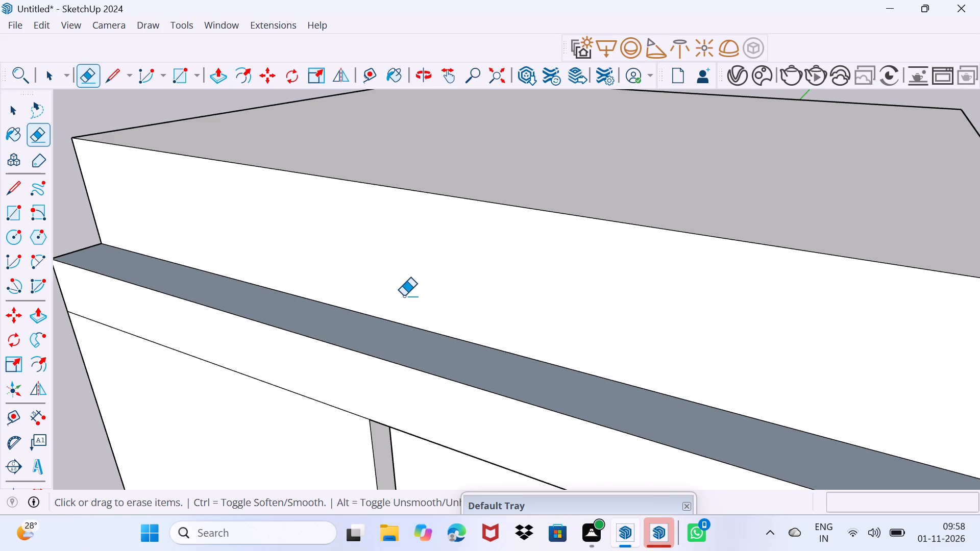
Push the roof-facing side faces of the corner block's lowest and top tiers inward 1', leaving the middle band overhanging.
{"action": "scroll", "coordinate": [401, 331], "scroll_direction": "down", "scroll_amount": 11}
{"action": "middle_click_drag", "start_coordinate": [401, 396], "coordinate": [426, 248]}
{"action": "middle_click_drag", "start_coordinate": [459, 341], "coordinate": [379, 318]}
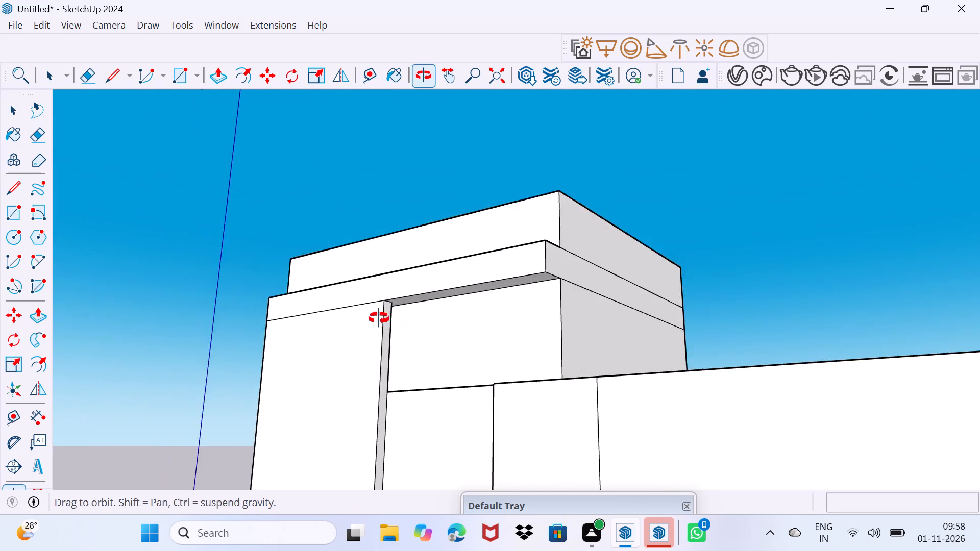
{"action": "middle_click_drag", "start_coordinate": [379, 318], "coordinate": [414, 332]}
{"action": "scroll", "coordinate": [599, 352], "scroll_direction": "up", "scroll_amount": 8}
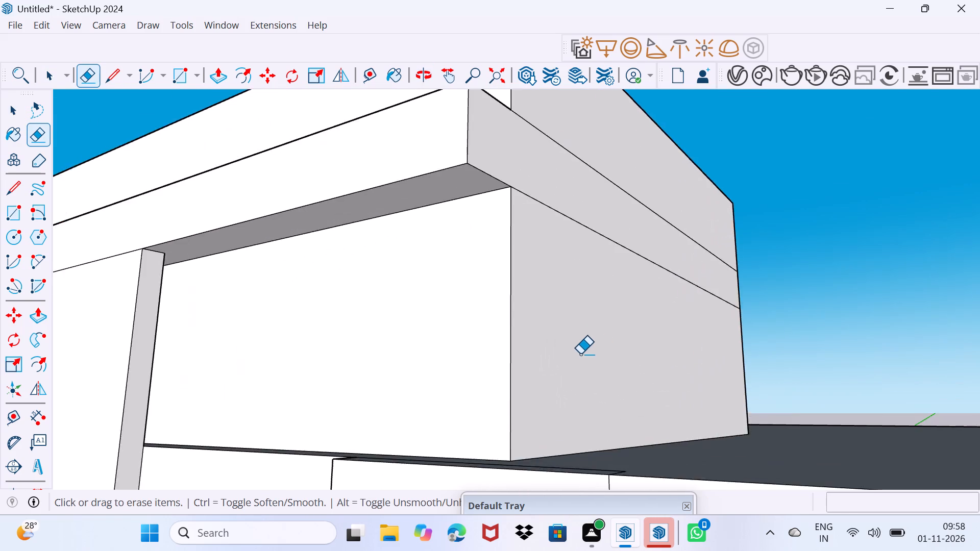
{"action": "middle_click_drag", "start_coordinate": [580, 354], "coordinate": [625, 376]}
{"action": "key", "text": "space"}
{"action": "left_click", "coordinate": [604, 372]}
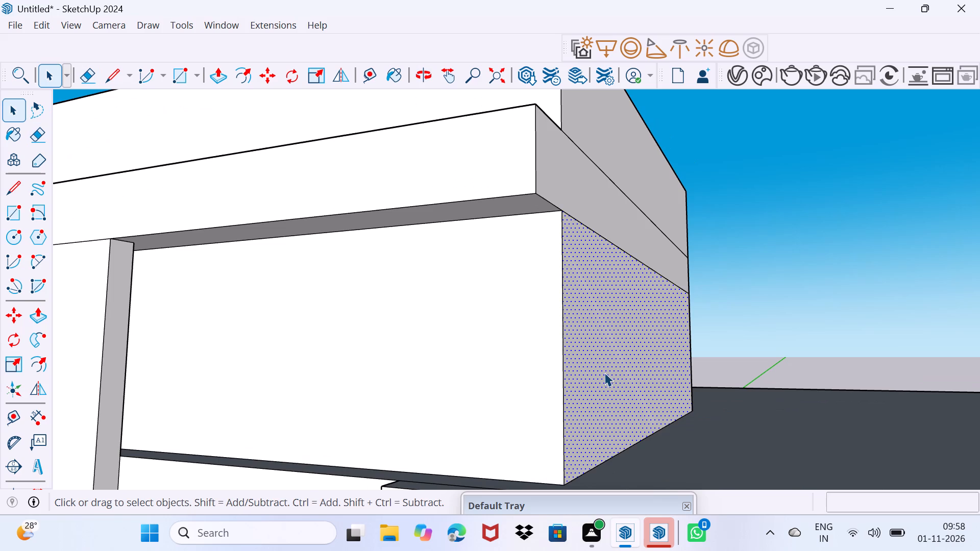
{"action": "key", "text": "p"}
{"action": "left_click", "coordinate": [604, 372]}
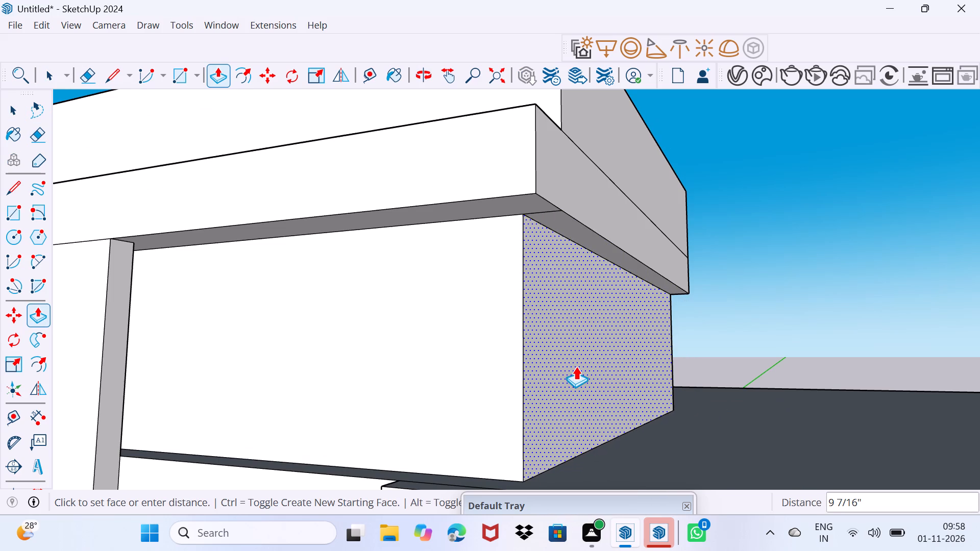
{"action": "type", "text": "1'"}
{"action": "key", "text": "Return"}
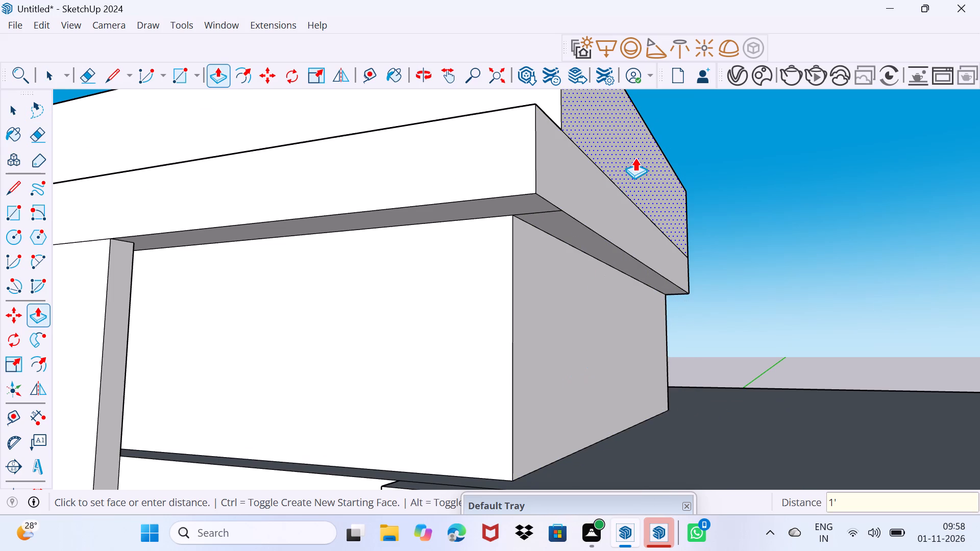
{"action": "double_click", "coordinate": [635, 158]}
{"action": "key", "text": "space"}
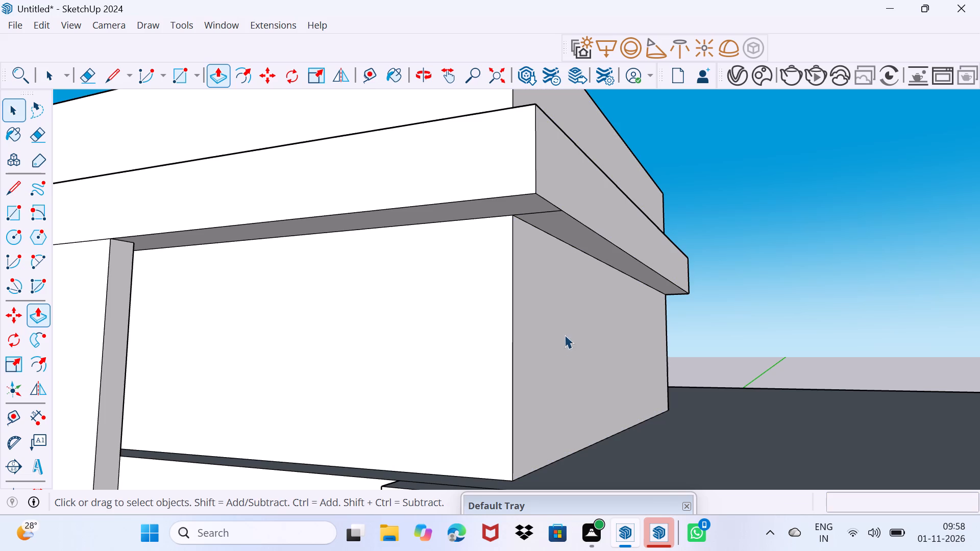
Erase the short corner edges on the underside and top ledge of the overhanging middle band at its front corner.
{"action": "left_click_drag", "start_coordinate": [549, 341], "coordinate": [633, 266]}
{"action": "scroll", "coordinate": [486, 269], "scroll_direction": "up", "scroll_amount": 4}
{"action": "key", "text": "e"}
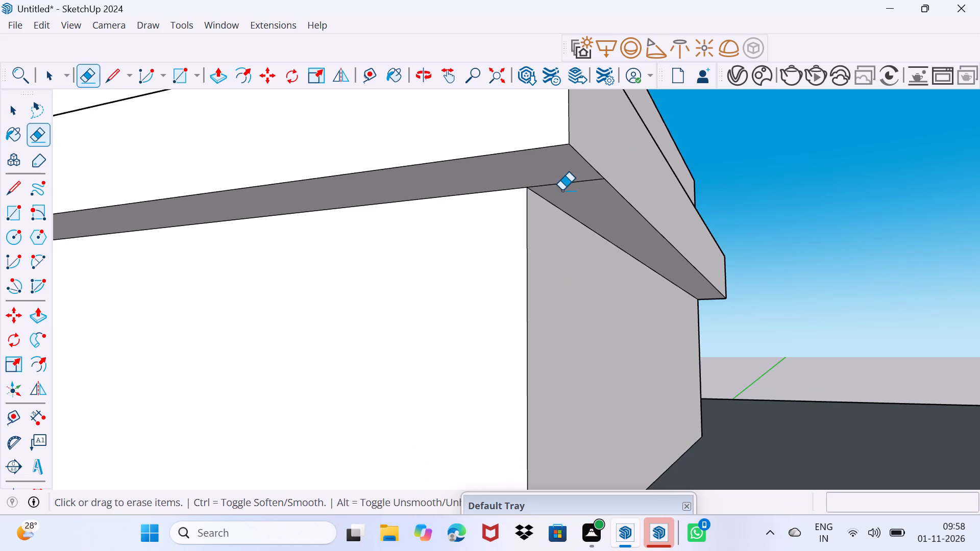
{"action": "left_click", "coordinate": [564, 185]}
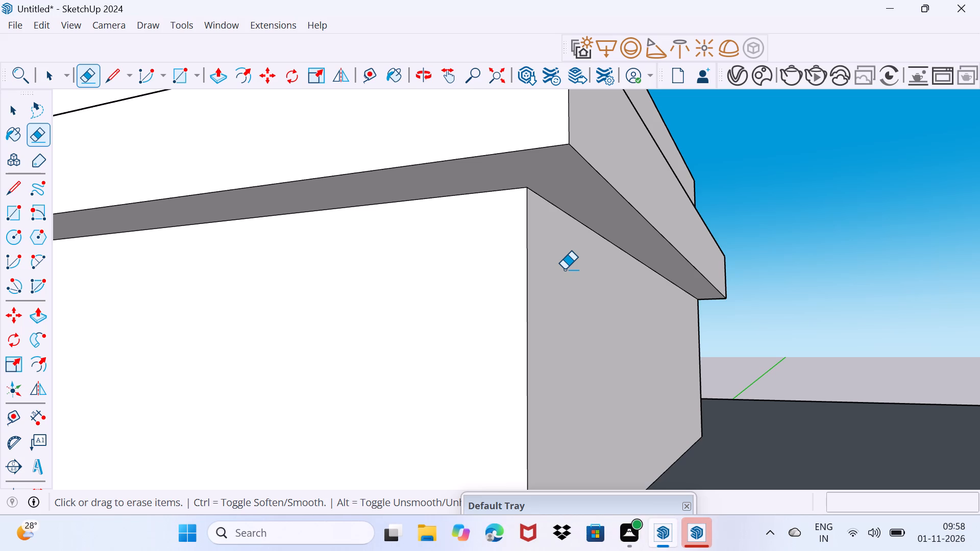
{"action": "scroll", "coordinate": [666, 240], "scroll_direction": "down", "scroll_amount": 6}
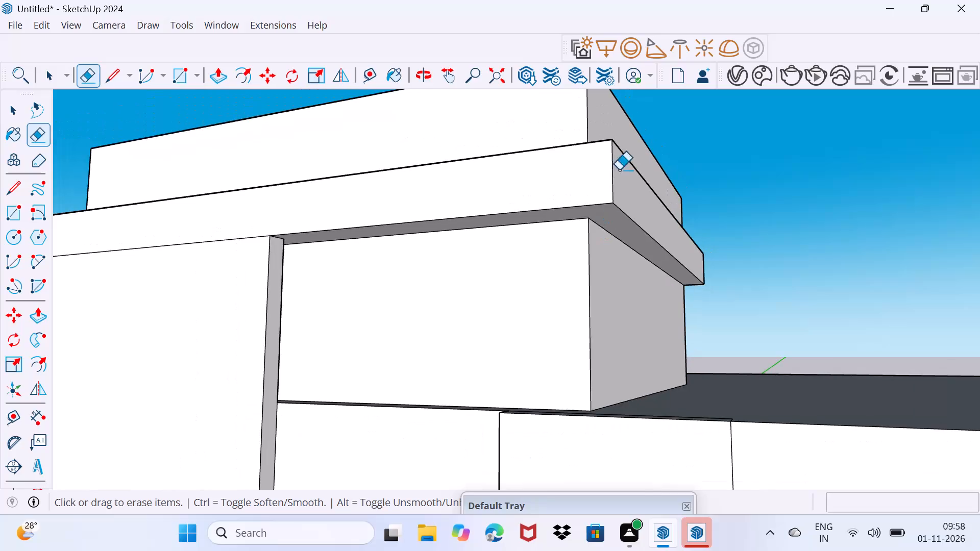
{"action": "middle_click_drag", "start_coordinate": [619, 169], "coordinate": [546, 393]}
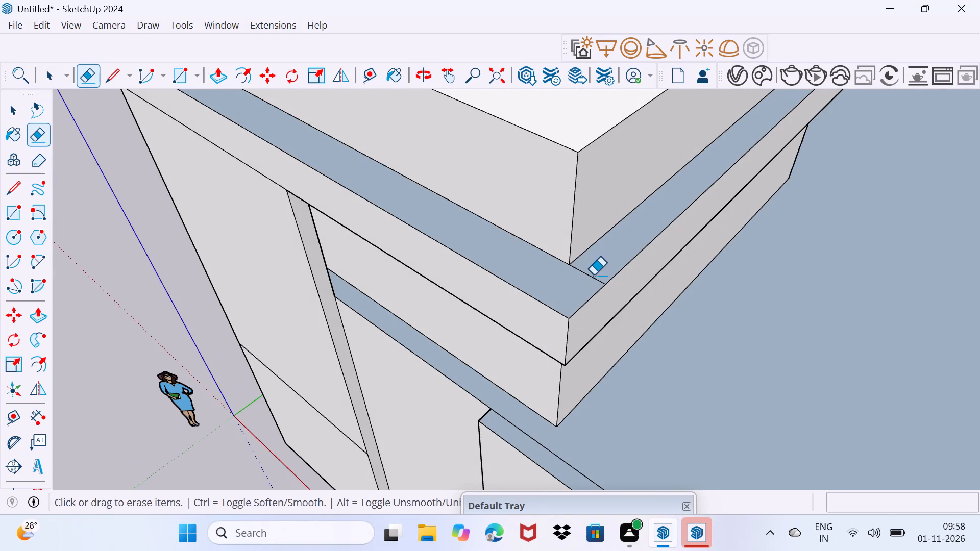
{"action": "left_click", "coordinate": [591, 278]}
Pull the rear face of the corner block's middle band outward 1'.
{"action": "scroll", "coordinate": [594, 272], "scroll_direction": "down", "scroll_amount": 13}
{"action": "middle_click_drag", "start_coordinate": [639, 243], "coordinate": [617, 275]}
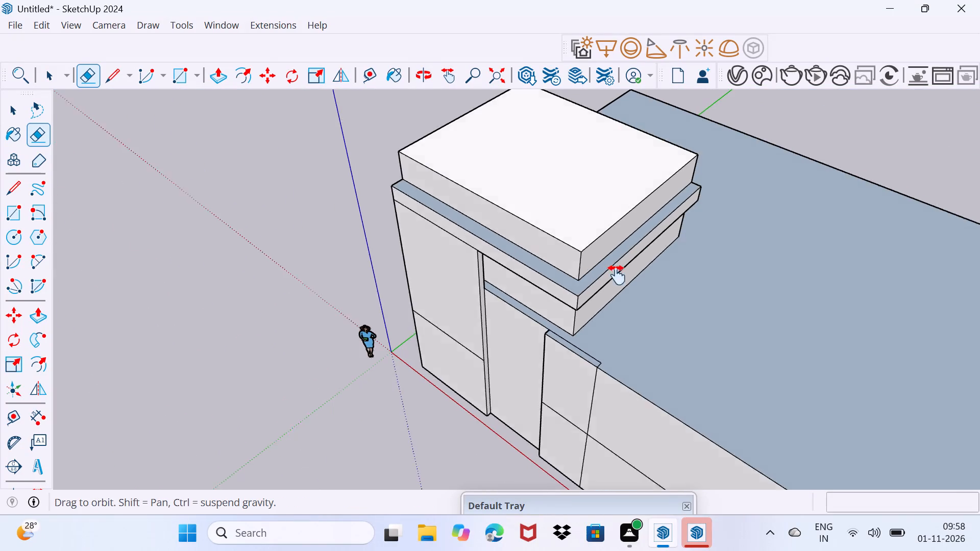
{"action": "middle_click_drag", "start_coordinate": [617, 275], "coordinate": [520, 357]}
{"action": "middle_click_drag", "start_coordinate": [602, 275], "coordinate": [195, 173]}
{"action": "scroll", "coordinate": [489, 273], "scroll_direction": "up", "scroll_amount": 4}
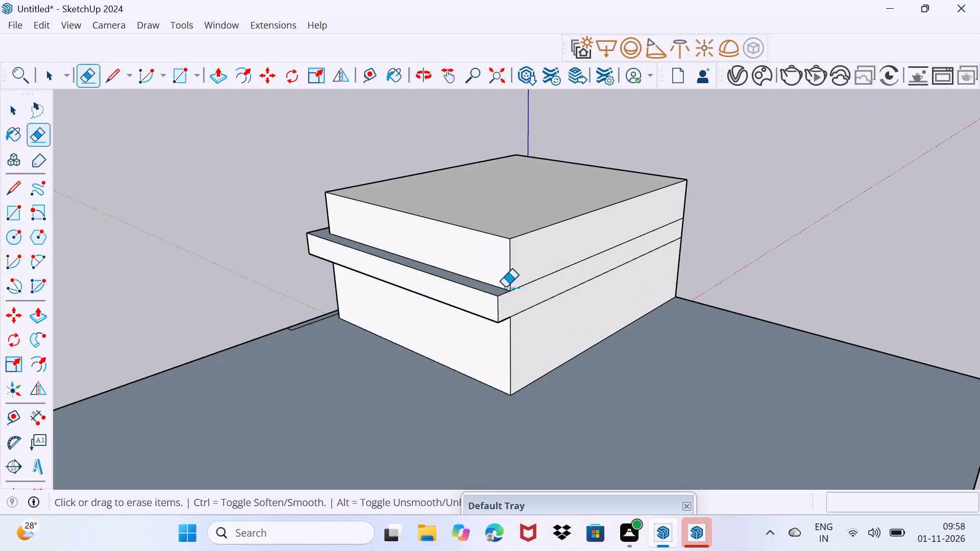
{"action": "scroll", "coordinate": [506, 289], "scroll_direction": "up", "scroll_amount": 5}
{"action": "key", "text": "space"}
{"action": "left_click", "coordinate": [524, 307]}
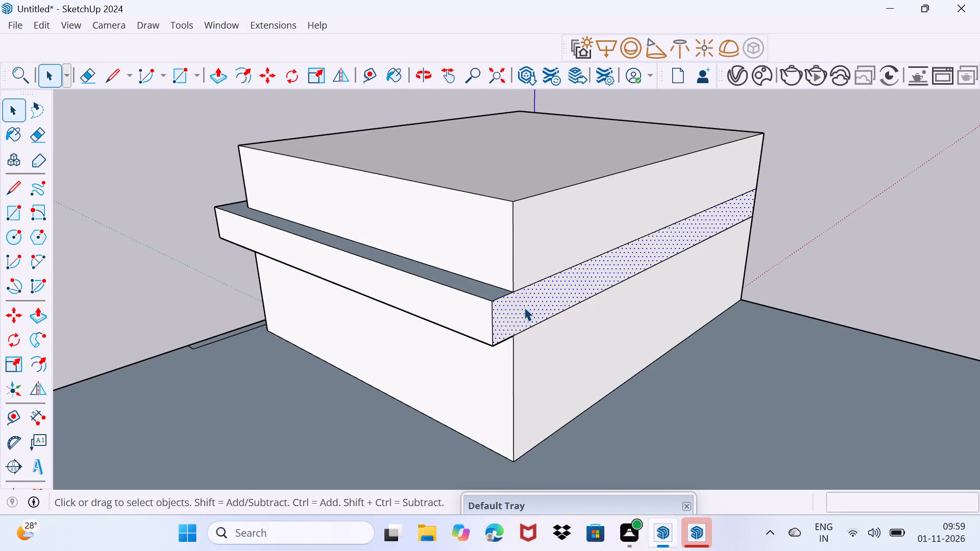
{"action": "key", "text": "p"}
{"action": "left_click", "coordinate": [524, 307]}
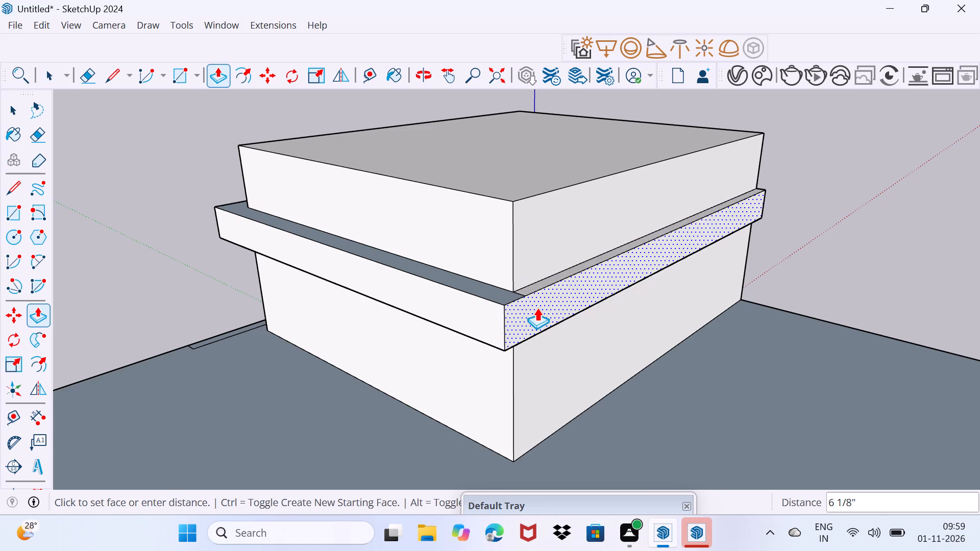
{"action": "type", "text": "1'"}
{"action": "key", "text": "Return"}
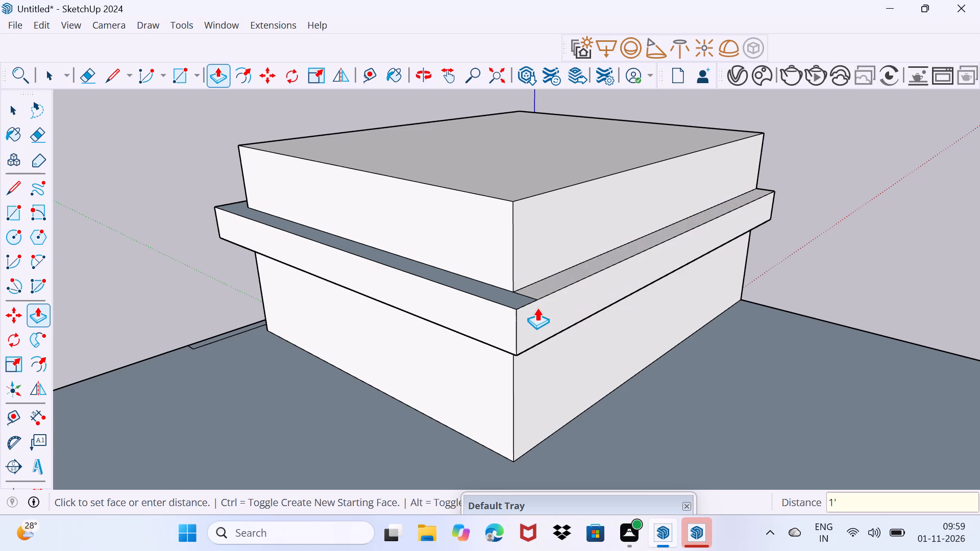
Erase the short edges on the top ledge and underside of the middle band at its rear corner.
{"action": "key", "text": "space"}
{"action": "left_click_drag", "start_coordinate": [526, 343], "coordinate": [568, 273]}
{"action": "scroll", "coordinate": [516, 288], "scroll_direction": "up", "scroll_amount": 3}
{"action": "key", "text": "e"}
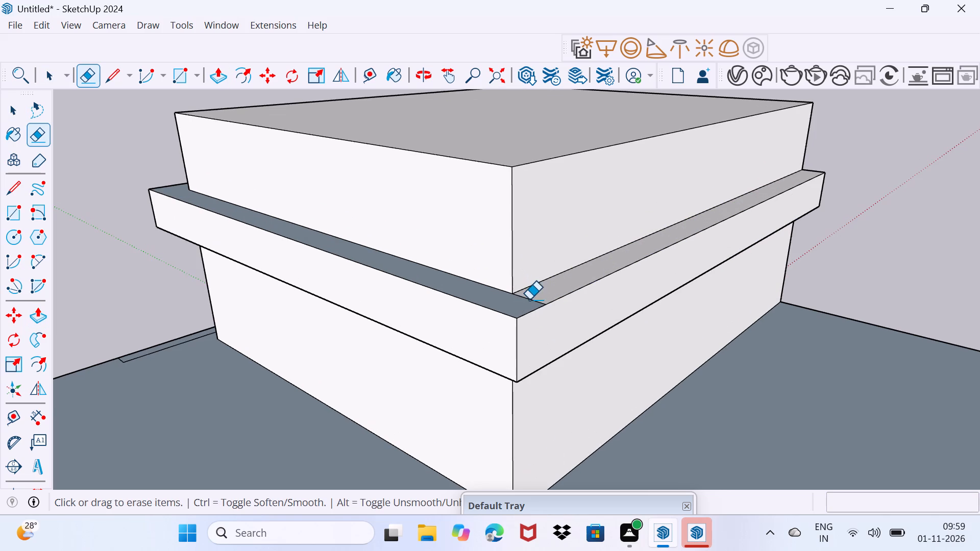
{"action": "left_click", "coordinate": [532, 299]}
{"action": "middle_click_drag", "start_coordinate": [538, 353], "coordinate": [571, 218]}
{"action": "scroll", "coordinate": [555, 259], "scroll_direction": "up", "scroll_amount": 4}
{"action": "left_click", "coordinate": [557, 221]}
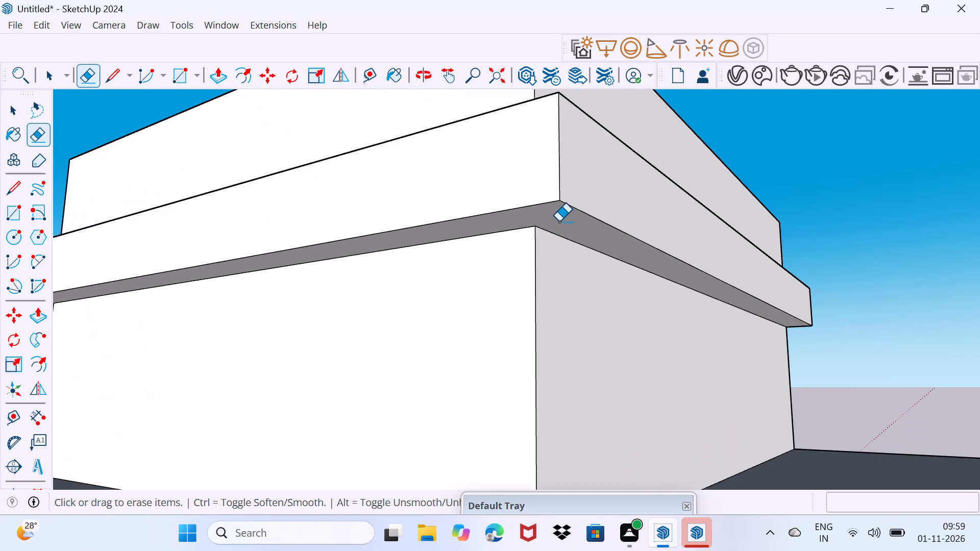
Pull the narrow top strip of the front pier beside the recessed bay up 2' 4".
{"action": "key", "text": "space"}
{"action": "scroll", "coordinate": [556, 238], "scroll_direction": "down", "scroll_amount": 8}
{"action": "middle_click_drag", "start_coordinate": [475, 234], "coordinate": [485, 323]}
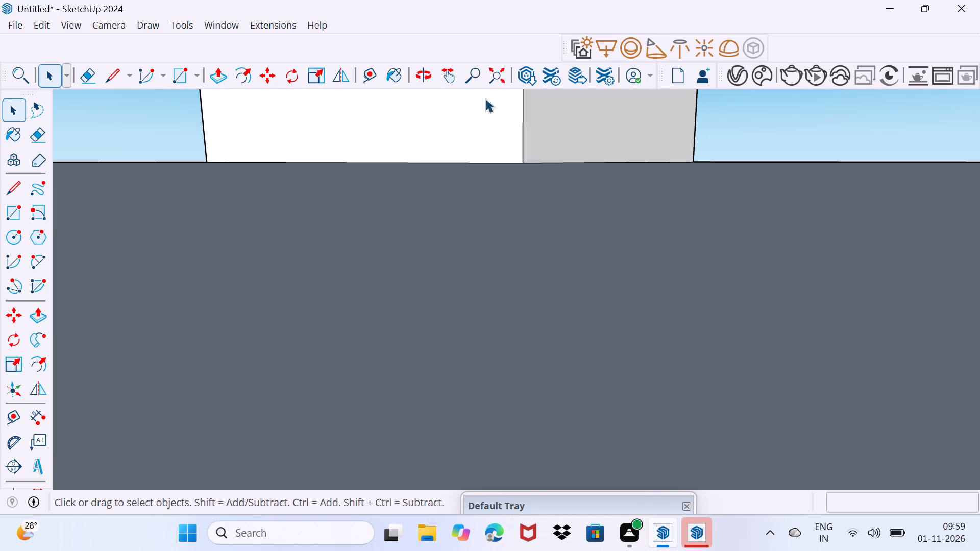
{"action": "left_click", "coordinate": [500, 77]}
{"action": "middle_click_drag", "start_coordinate": [470, 215], "coordinate": [837, 220]}
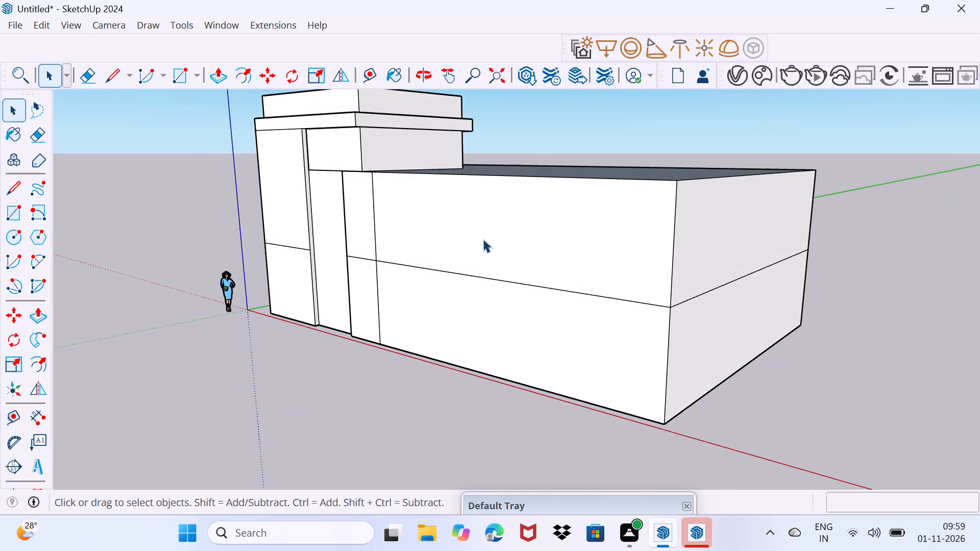
{"action": "middle_click_drag", "start_coordinate": [483, 239], "coordinate": [642, 208]}
{"action": "scroll", "coordinate": [489, 173], "scroll_direction": "up", "scroll_amount": 3}
{"action": "middle_click_drag", "start_coordinate": [435, 167], "coordinate": [437, 224]}
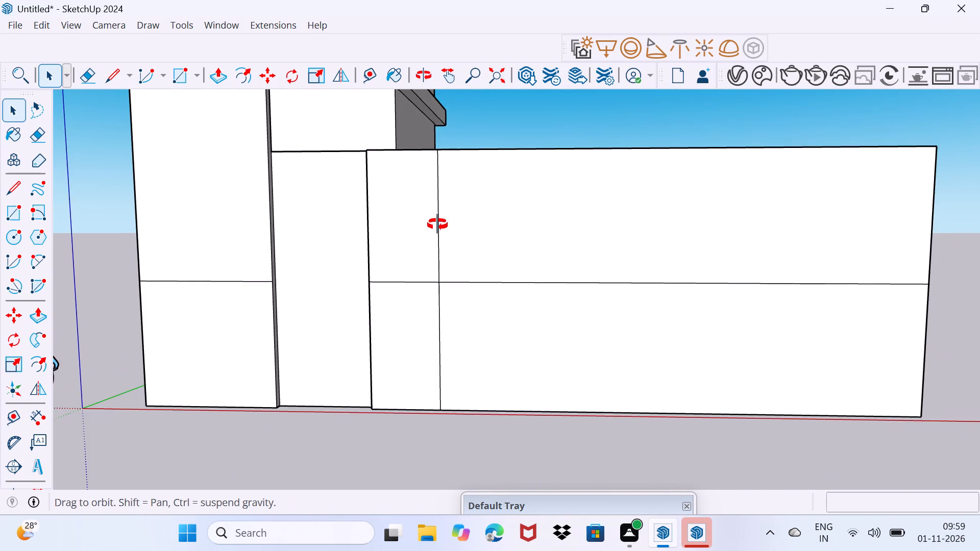
{"action": "middle_click_drag", "start_coordinate": [437, 224], "coordinate": [444, 332]}
{"action": "scroll", "coordinate": [395, 266], "scroll_direction": "up", "scroll_amount": 4}
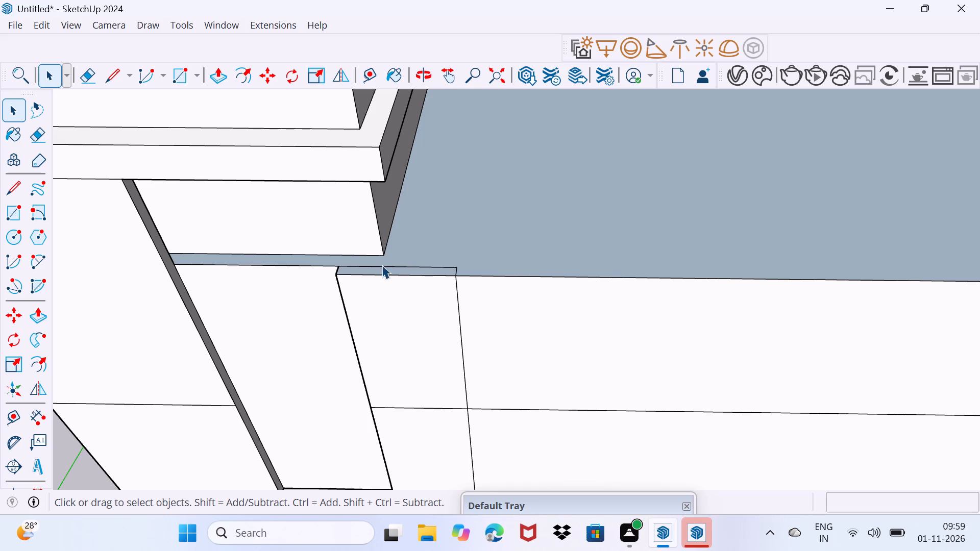
{"action": "scroll", "coordinate": [416, 280], "scroll_direction": "up", "scroll_amount": 2}
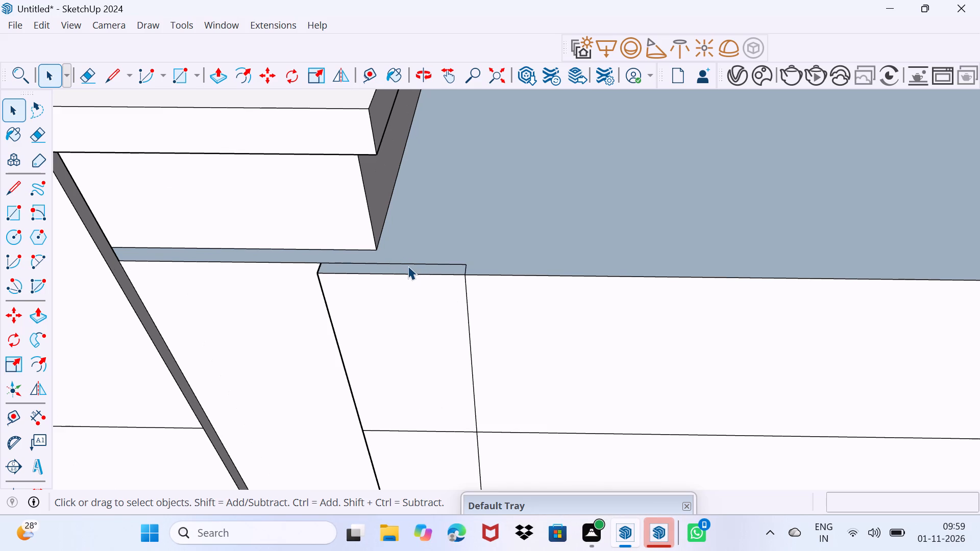
{"action": "left_click", "coordinate": [408, 266]}
{"action": "left_click", "coordinate": [402, 271]}
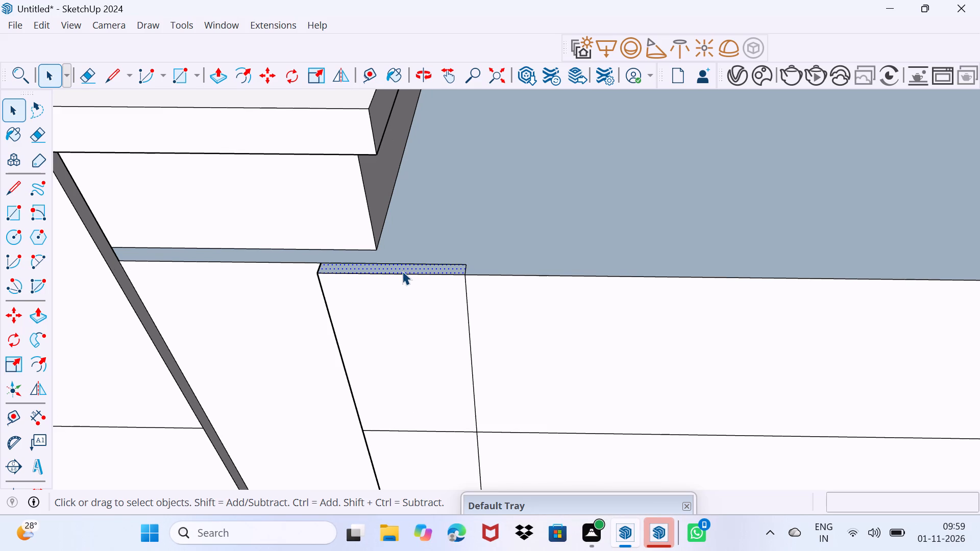
{"action": "key", "text": "p"}
{"action": "left_click", "coordinate": [402, 271]}
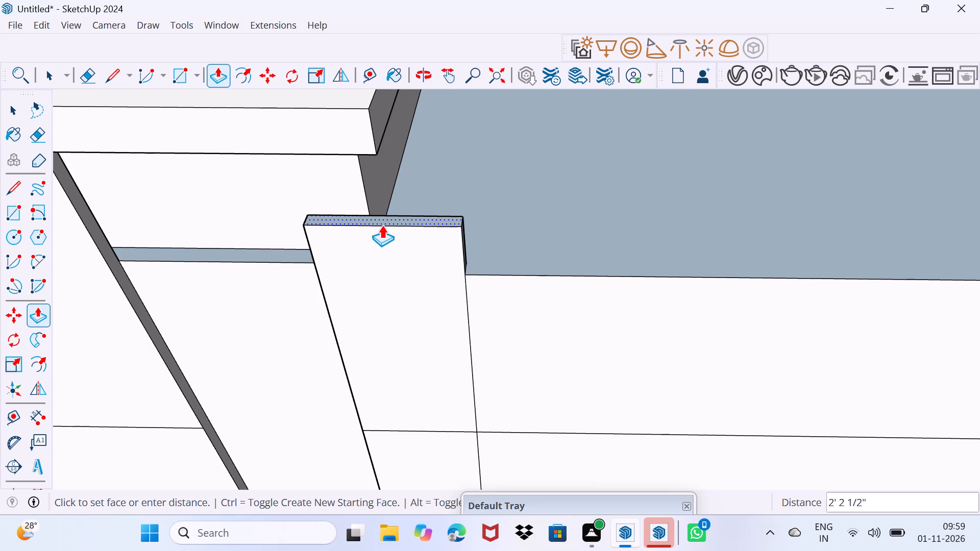
{"action": "left_click", "coordinate": [382, 221]}
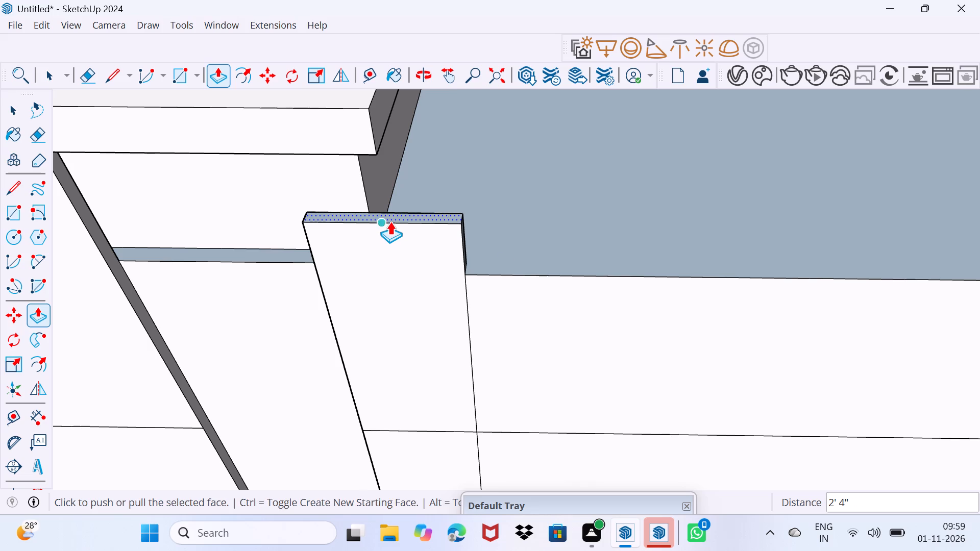
Pull the raised pier's narrow top face slightly higher.
{"action": "middle_click_drag", "start_coordinate": [500, 256], "coordinate": [260, 189]}
{"action": "key", "text": "space"}
{"action": "left_click_drag", "start_coordinate": [459, 273], "coordinate": [527, 202]}
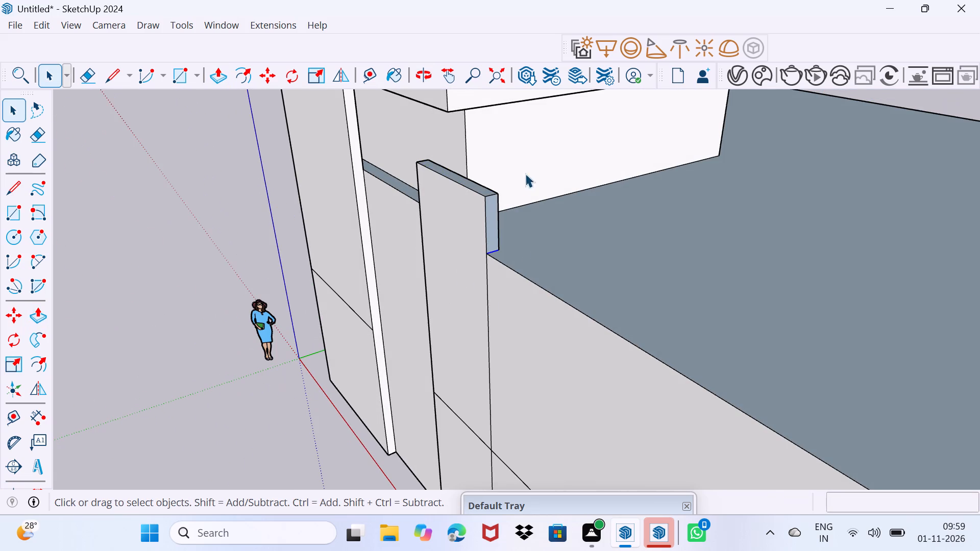
{"action": "middle_click_drag", "start_coordinate": [509, 220], "coordinate": [461, 215]}
{"action": "scroll", "coordinate": [434, 174], "scroll_direction": "up", "scroll_amount": 3}
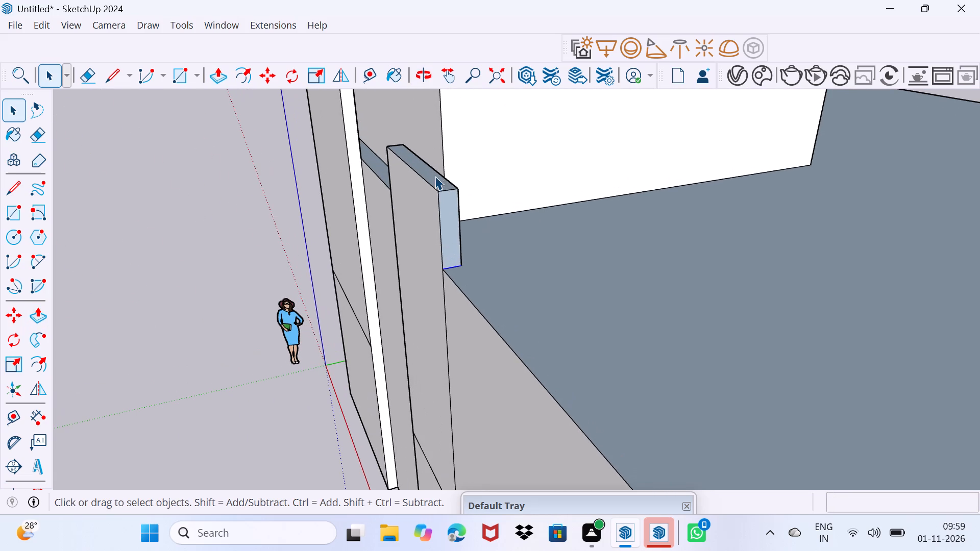
{"action": "left_click", "coordinate": [442, 185]}
{"action": "scroll", "coordinate": [442, 185], "scroll_direction": "up", "scroll_amount": 1}
{"action": "key", "text": "p"}
{"action": "left_click", "coordinate": [442, 185]}
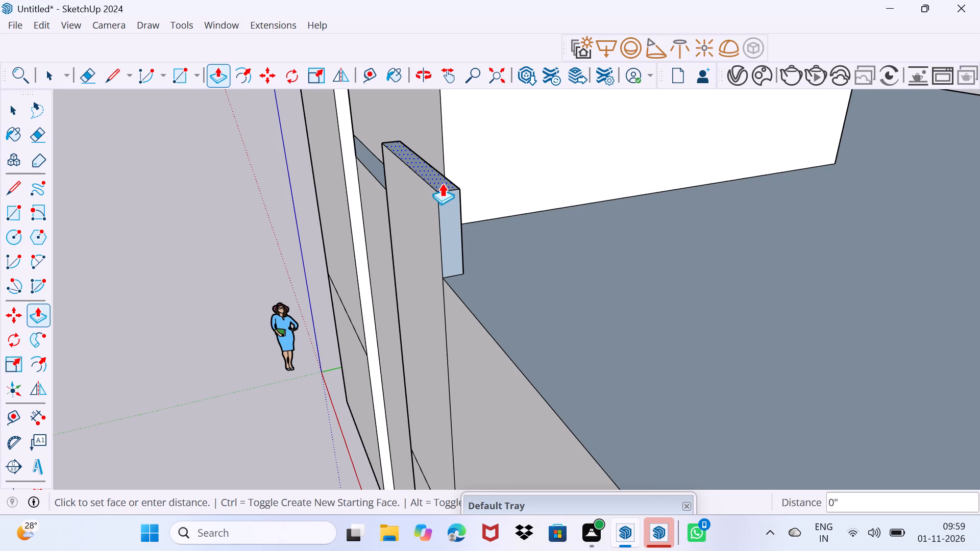
{"action": "left_click", "coordinate": [441, 172]}
{"action": "key", "text": "space"}
{"action": "left_click_drag", "start_coordinate": [456, 229], "coordinate": [486, 193]}
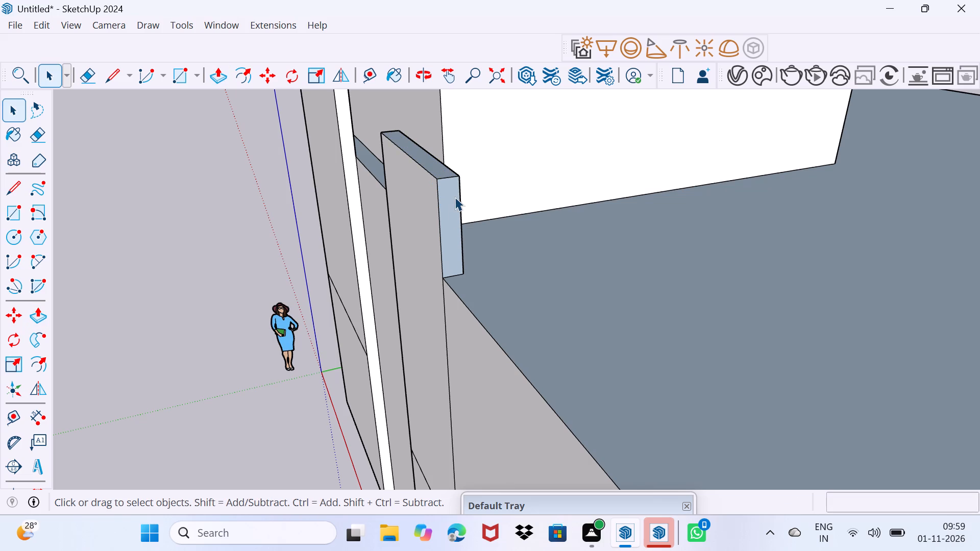
Draw a square about 7" wide across the top of the raised pier's end face overlooking the main roof.
{"action": "key", "text": "r"}
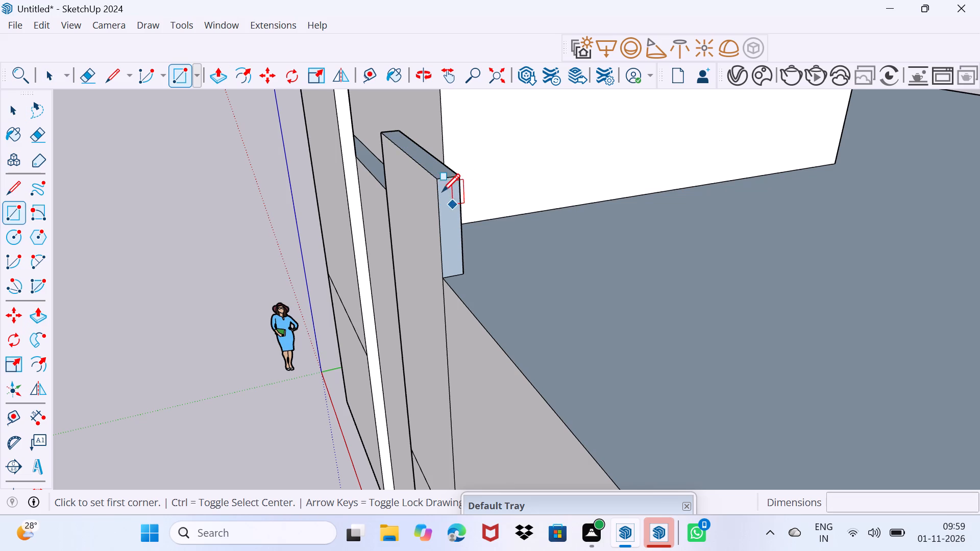
{"action": "left_click", "coordinate": [437, 177]}
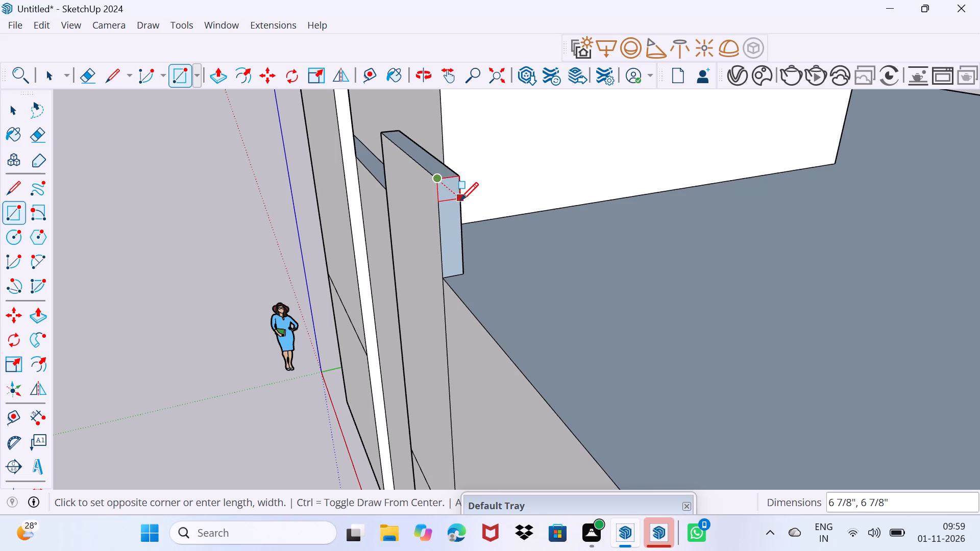
{"action": "left_click", "coordinate": [460, 200]}
{"action": "key", "text": "space"}
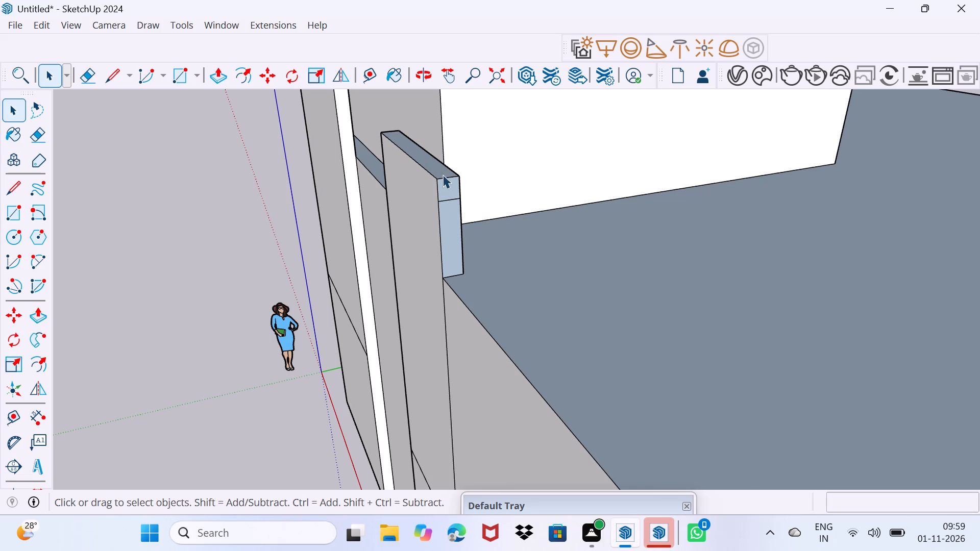
Extrude the square about 36' 4" along the front facade to the main block's far front corner, forming a beam above the roof edge.
{"action": "left_click", "coordinate": [453, 188]}
{"action": "key", "text": "p"}
{"action": "left_click", "coordinate": [453, 189]}
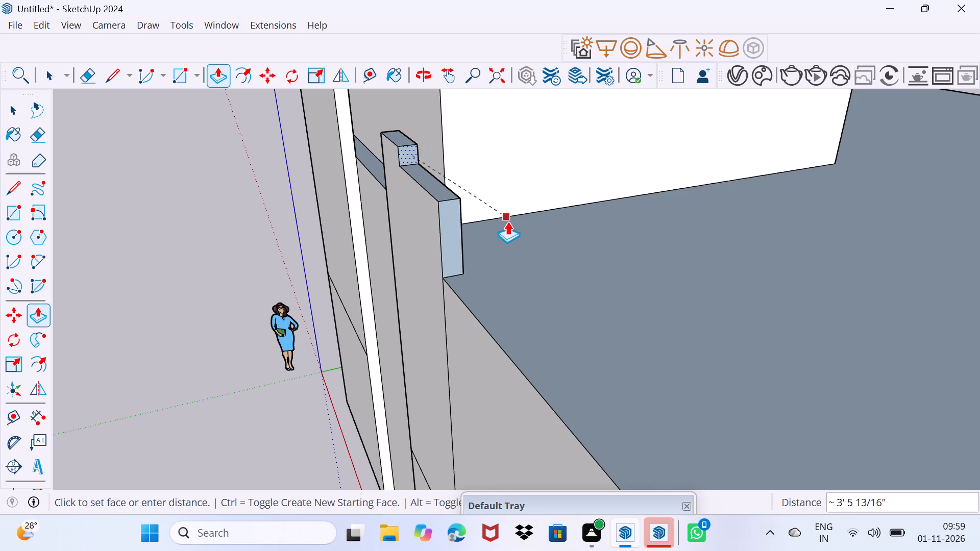
{"action": "scroll", "coordinate": [508, 222], "scroll_direction": "down", "scroll_amount": 20}
{"action": "scroll", "coordinate": [508, 222], "scroll_direction": "down", "scroll_amount": 5}
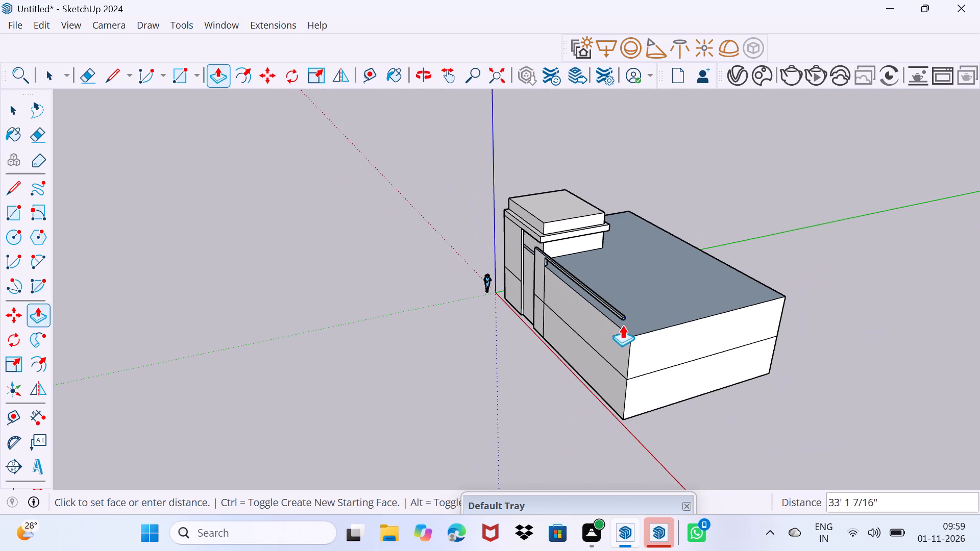
{"action": "left_click", "coordinate": [634, 345]}
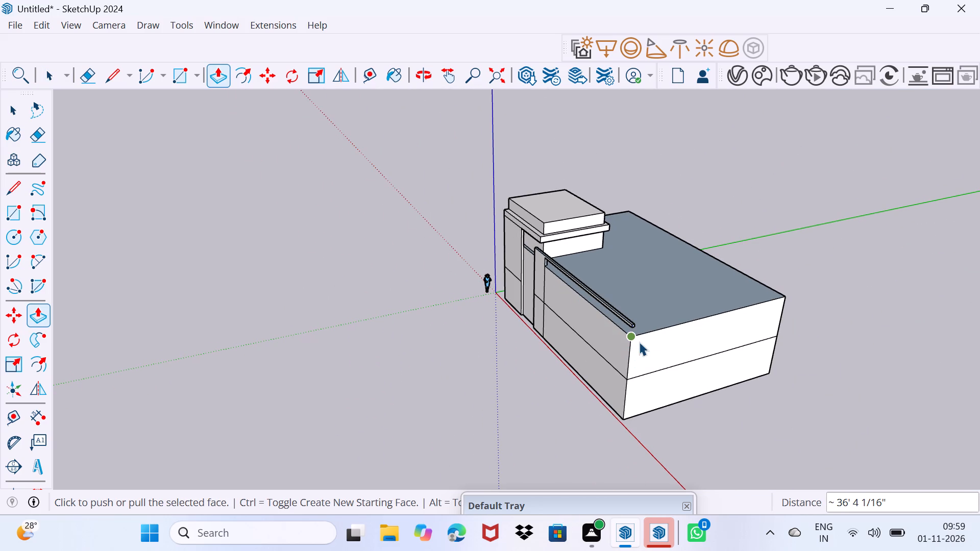
Pull the underside of the long front beam down about 1 1/2".
{"action": "key", "text": "space"}
{"action": "scroll", "coordinate": [601, 314], "scroll_direction": "up", "scroll_amount": 4}
{"action": "middle_click_drag", "start_coordinate": [625, 341], "coordinate": [635, 263]}
{"action": "scroll", "coordinate": [649, 245], "scroll_direction": "up", "scroll_amount": 4}
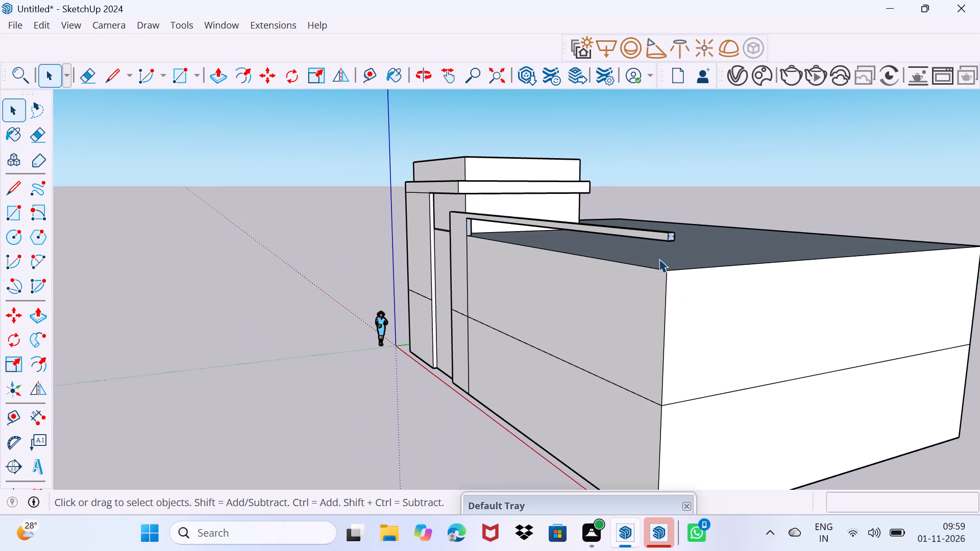
{"action": "middle_click_drag", "start_coordinate": [661, 260], "coordinate": [726, 214]}
{"action": "scroll", "coordinate": [639, 249], "scroll_direction": "up", "scroll_amount": 1}
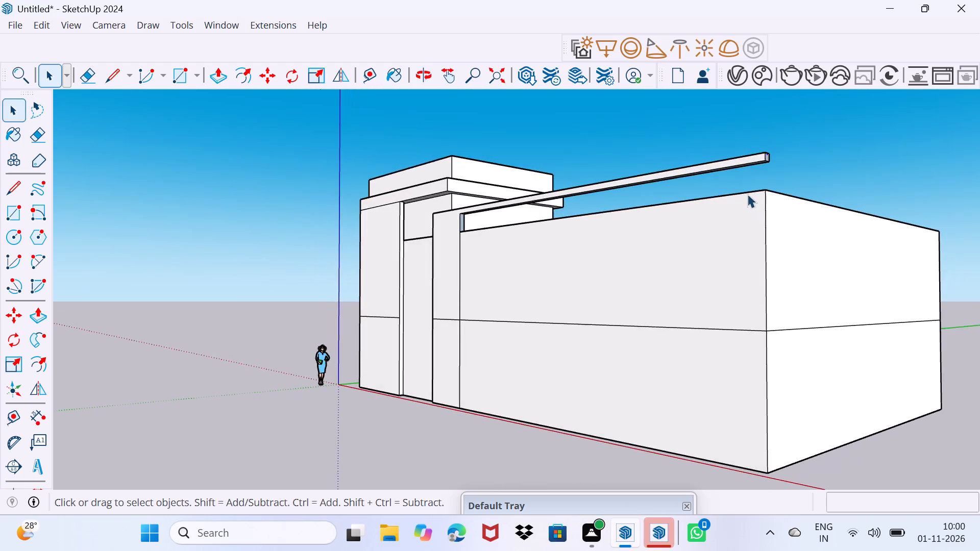
{"action": "scroll", "coordinate": [747, 193], "scroll_direction": "up", "scroll_amount": 4}
{"action": "middle_click_drag", "start_coordinate": [770, 173], "coordinate": [713, 198]}
{"action": "scroll", "coordinate": [770, 173], "scroll_direction": "up", "scroll_amount": 1}
{"action": "left_click_drag", "start_coordinate": [615, 331], "coordinate": [691, 249]}
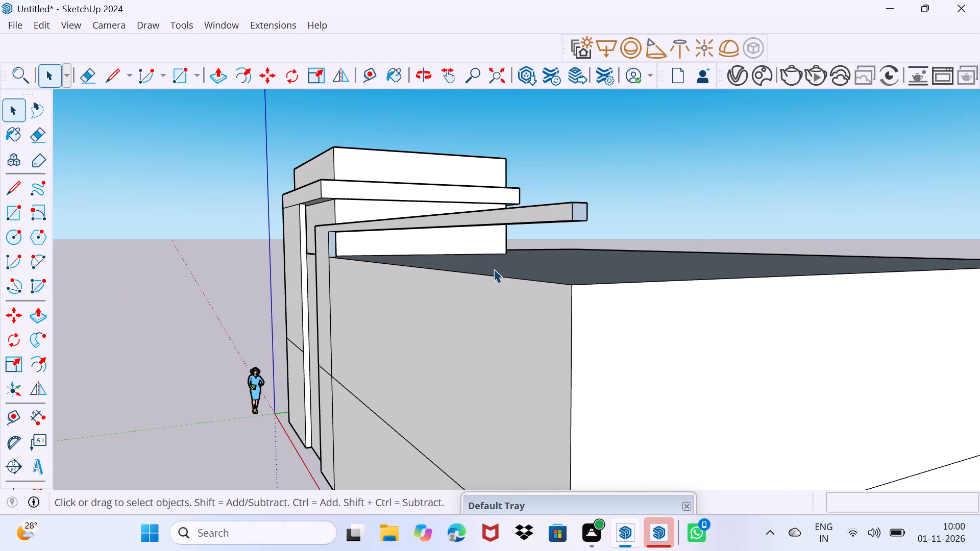
{"action": "scroll", "coordinate": [543, 243], "scroll_direction": "up", "scroll_amount": 4}
{"action": "middle_click_drag", "start_coordinate": [553, 236], "coordinate": [533, 234]}
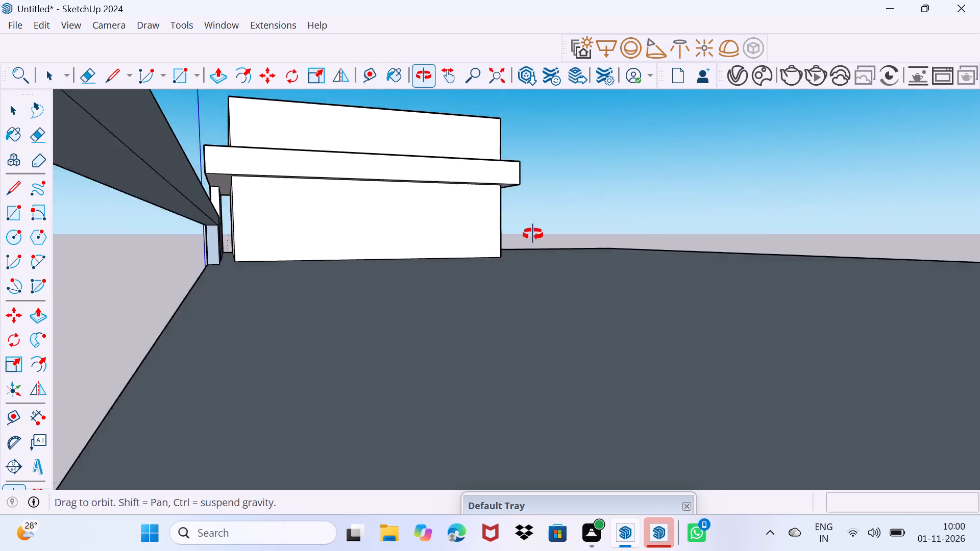
{"action": "middle_click_drag", "start_coordinate": [533, 234], "coordinate": [542, 240]}
{"action": "left_click", "coordinate": [279, 135]}
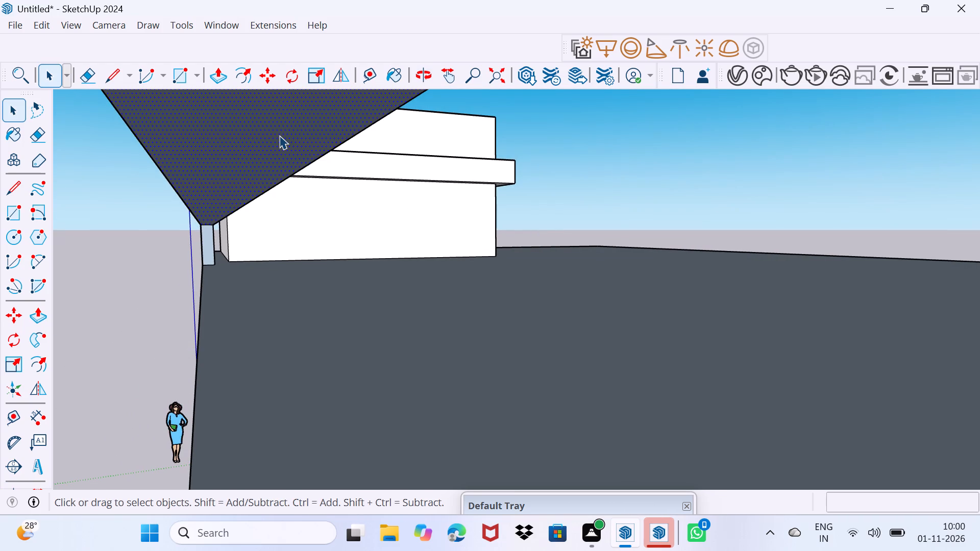
{"action": "key", "text": "p"}
{"action": "left_click", "coordinate": [279, 135]}
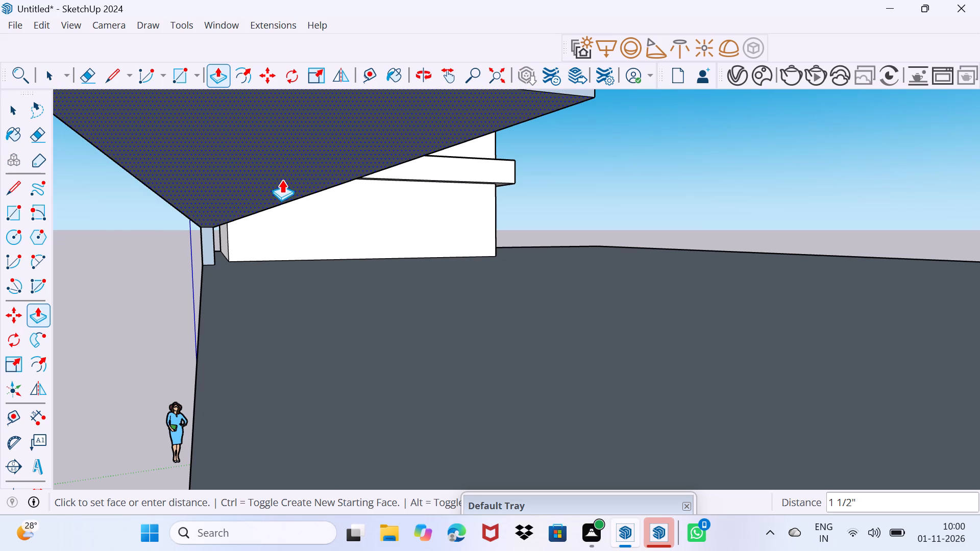
{"action": "left_click", "coordinate": [282, 180]}
{"action": "key", "text": "space"}
{"action": "left_click_drag", "start_coordinate": [272, 235], "coordinate": [325, 217]}
Push the upper-storey front wall beneath the beam back about 9' 5", forming a recessed terrace.
{"action": "middle_click_drag", "start_coordinate": [229, 230], "coordinate": [323, 238]}
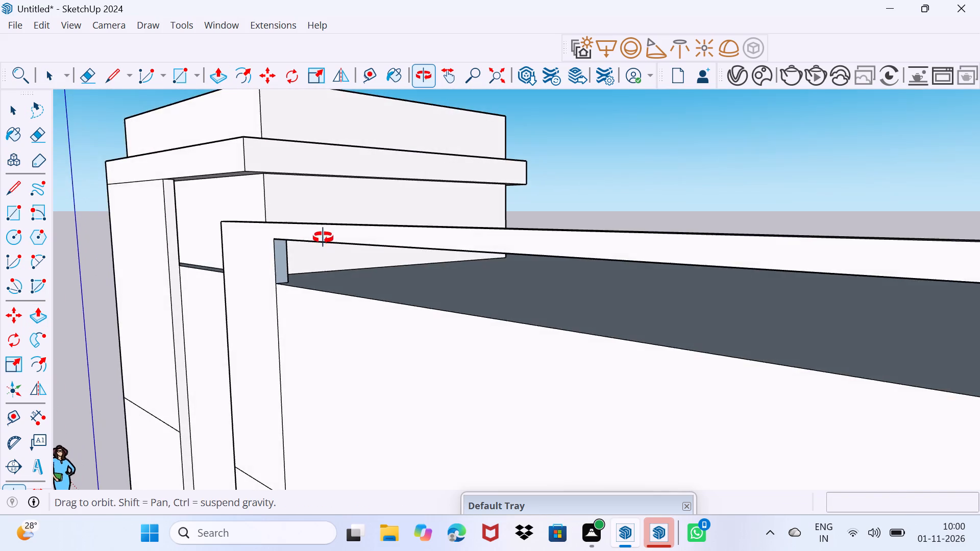
{"action": "middle_click_drag", "start_coordinate": [323, 238], "coordinate": [361, 224]}
{"action": "middle_click_drag", "start_coordinate": [358, 235], "coordinate": [467, 261]}
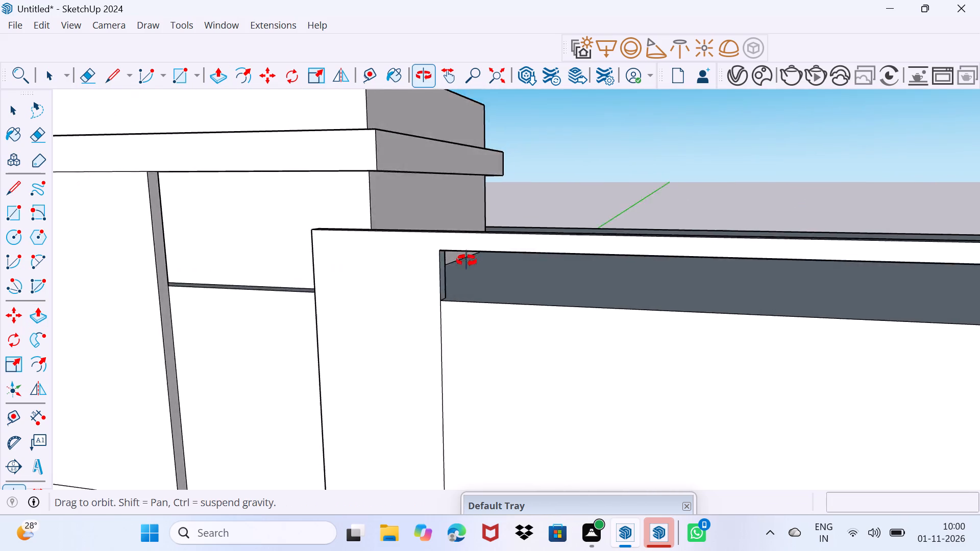
{"action": "middle_click_drag", "start_coordinate": [467, 261], "coordinate": [34, 180]}
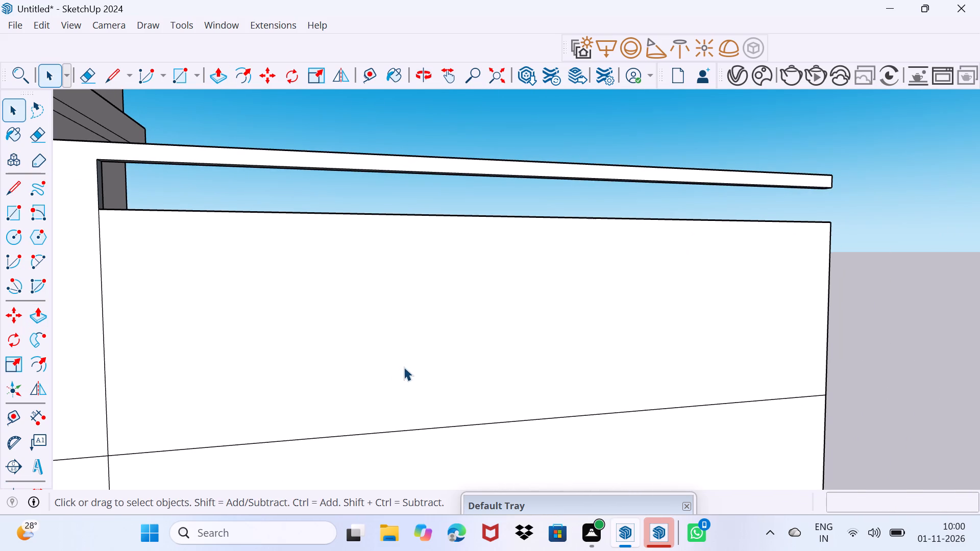
{"action": "middle_click_drag", "start_coordinate": [420, 357], "coordinate": [378, 349]}
{"action": "left_click", "coordinate": [404, 354]}
{"action": "middle_click_drag", "start_coordinate": [504, 352], "coordinate": [487, 354]}
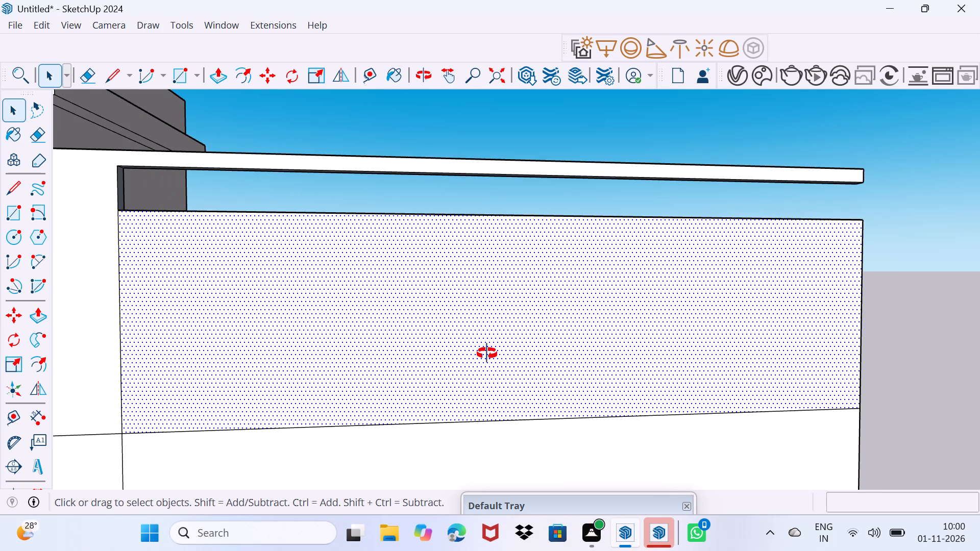
{"action": "middle_click_drag", "start_coordinate": [487, 354], "coordinate": [398, 363]}
{"action": "key", "text": "p"}
{"action": "left_click", "coordinate": [479, 361]}
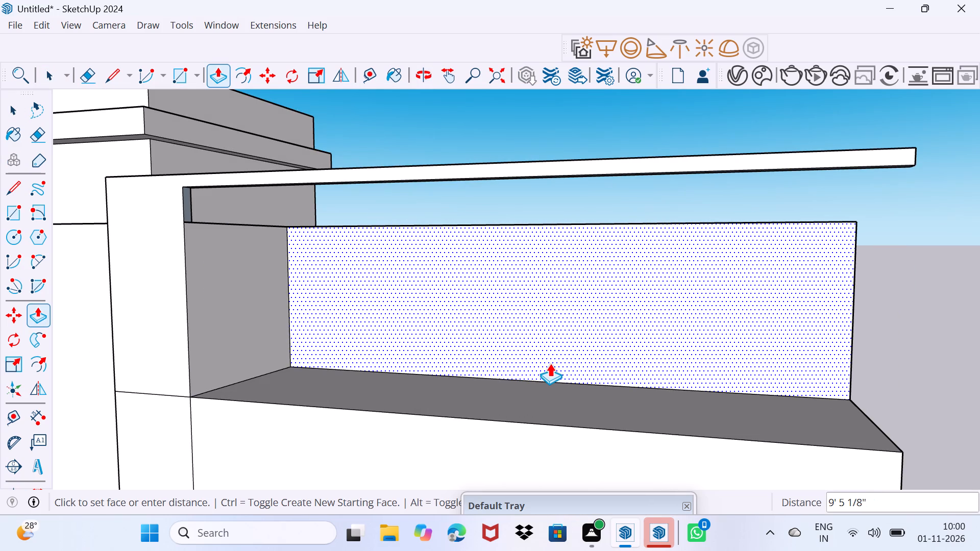
{"action": "left_click", "coordinate": [550, 363]}
{"action": "key", "text": "space"}
{"action": "left_click_drag", "start_coordinate": [527, 374], "coordinate": [573, 325]}
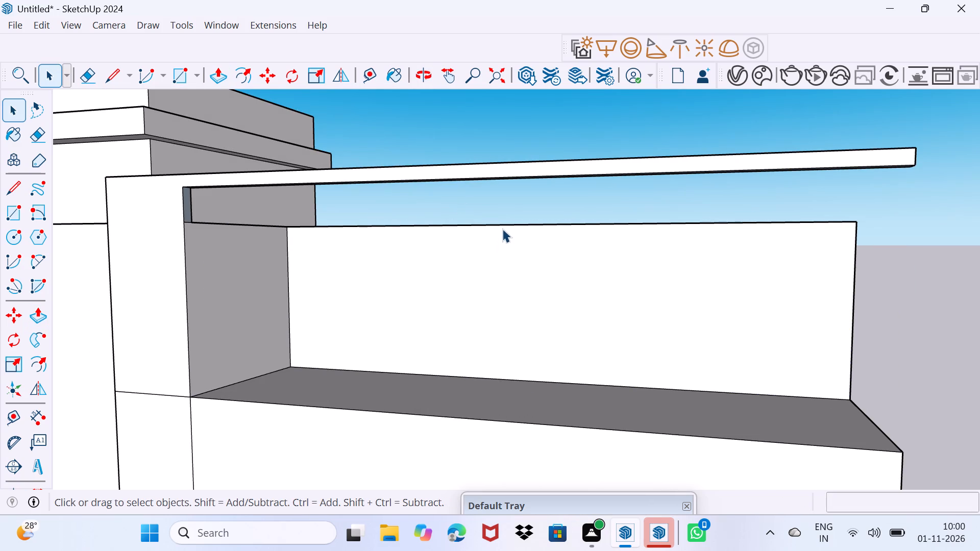
Copy the top edge of the recessed upper wall 8" straight down to mark out a roof-slab strip.
{"action": "left_click", "coordinate": [502, 229]}
{"action": "left_click_drag", "start_coordinate": [716, 279], "coordinate": [775, 245]}
{"action": "scroll", "coordinate": [842, 235], "scroll_direction": "up", "scroll_amount": 3}
{"action": "middle_click_drag", "start_coordinate": [846, 233], "coordinate": [783, 255]}
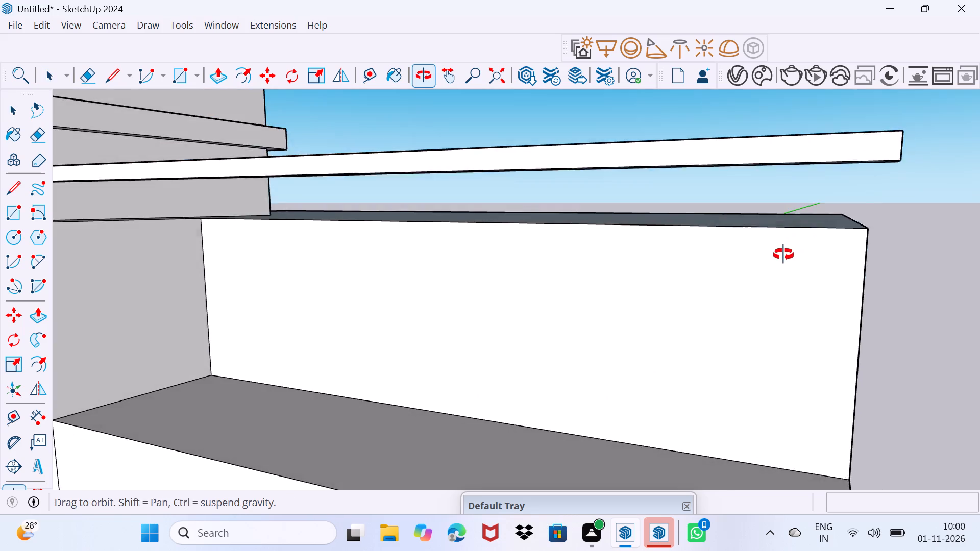
{"action": "middle_click_drag", "start_coordinate": [783, 255], "coordinate": [776, 257]}
{"action": "left_click", "coordinate": [823, 237]}
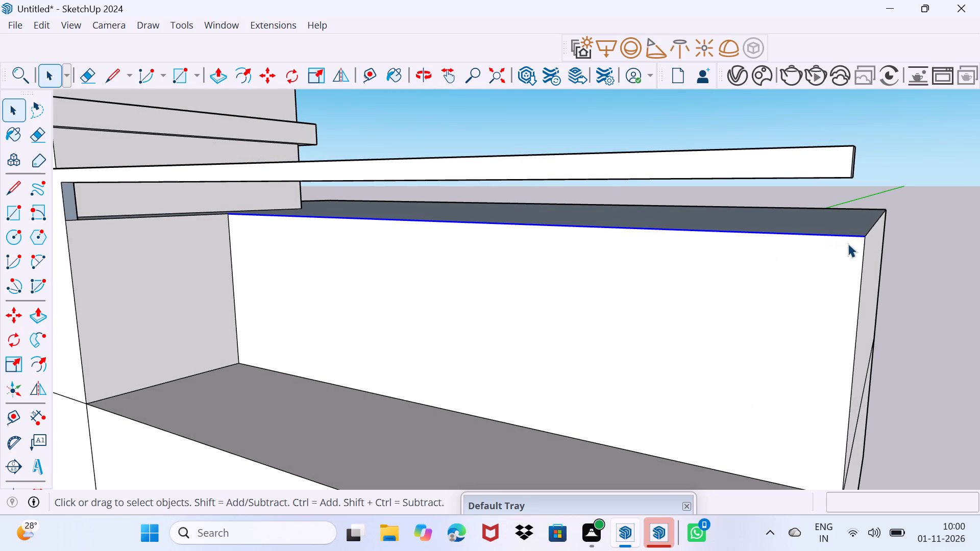
{"action": "key", "text": "m"}
{"action": "left_click", "coordinate": [866, 237]}
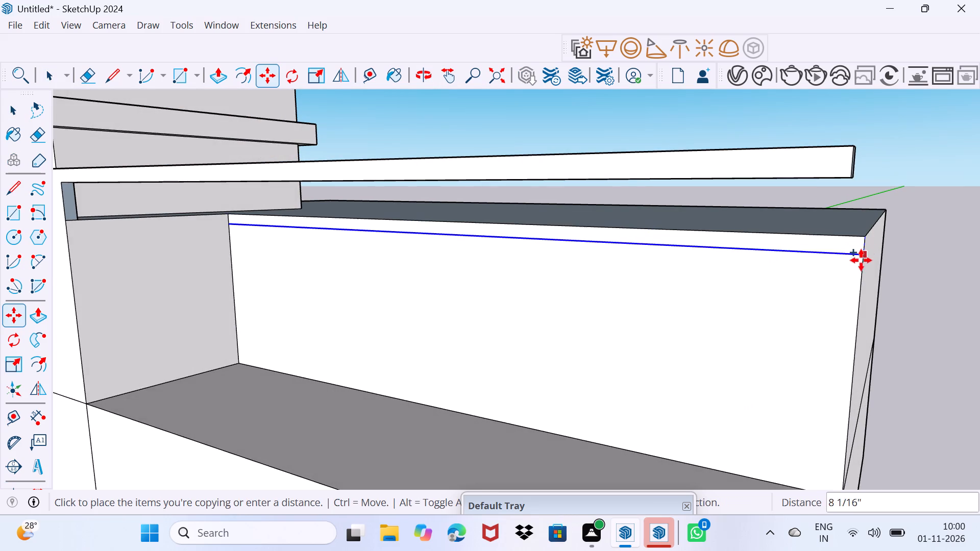
{"action": "type", "text": "8\""}
{"action": "key", "text": "Return"}
{"action": "key", "text": "space"}
{"action": "left_click_drag", "start_coordinate": [746, 288], "coordinate": [799, 231]}
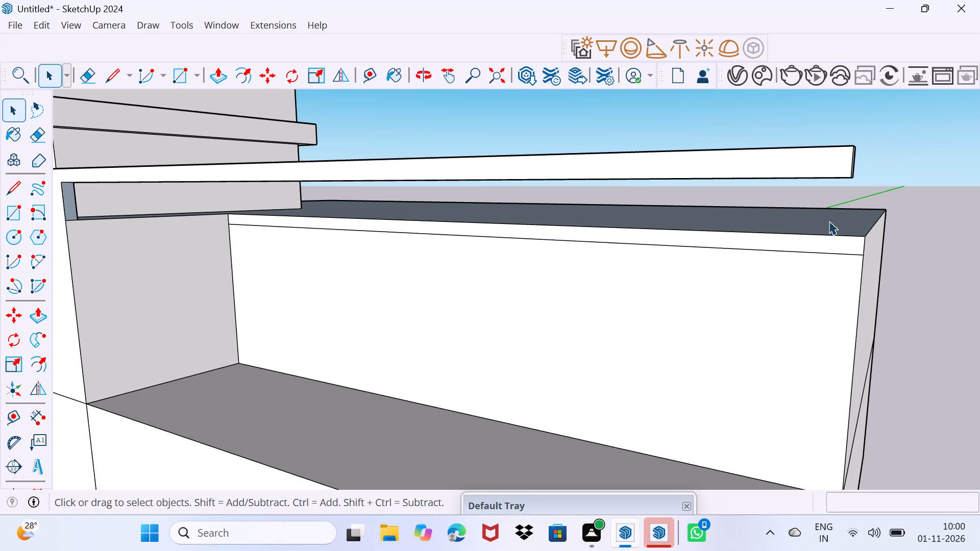
Pull the 8" strip atop the recessed wall out about 9' 5" to the front facade as an overhanging roof slab.
{"action": "left_click", "coordinate": [835, 245]}
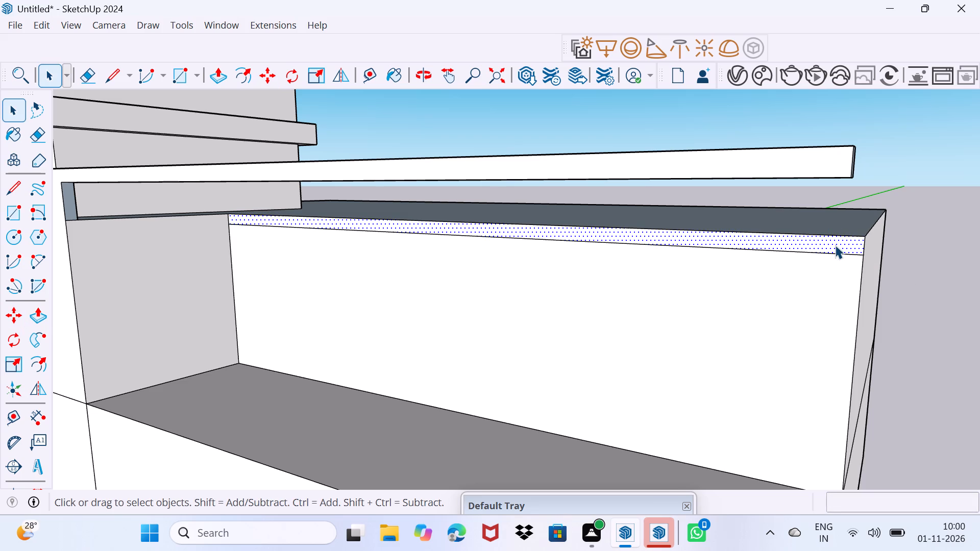
{"action": "key", "text": "p"}
{"action": "left_click", "coordinate": [835, 245]}
{"action": "scroll", "coordinate": [625, 298], "scroll_direction": "down", "scroll_amount": 7}
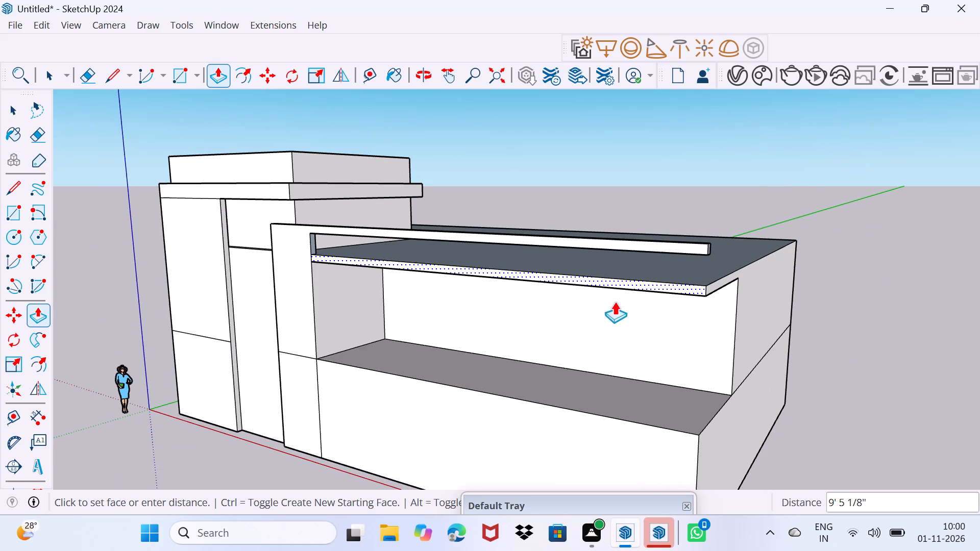
{"action": "left_click", "coordinate": [313, 294]}
{"action": "key", "text": "space"}
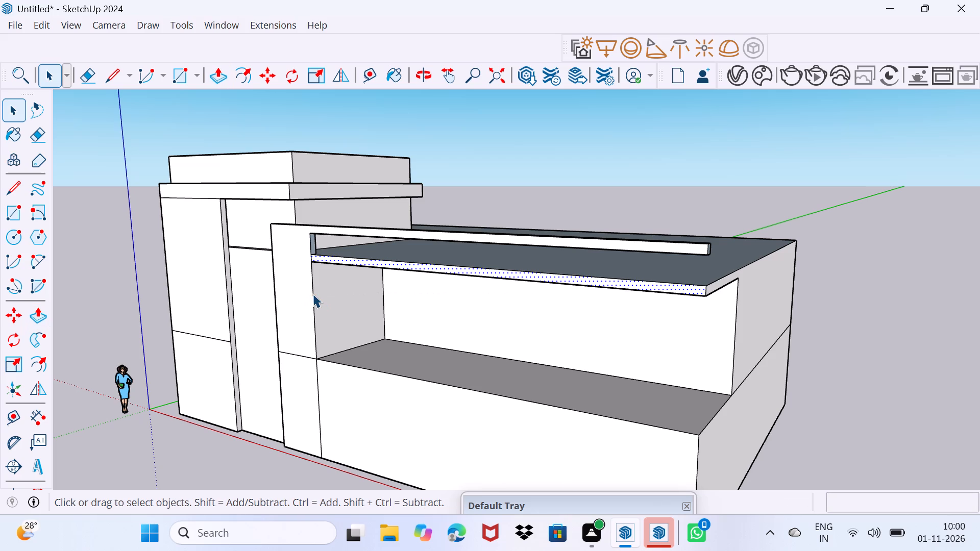
{"action": "key", "text": "space"}
{"action": "left_click_drag", "start_coordinate": [355, 347], "coordinate": [422, 259]}
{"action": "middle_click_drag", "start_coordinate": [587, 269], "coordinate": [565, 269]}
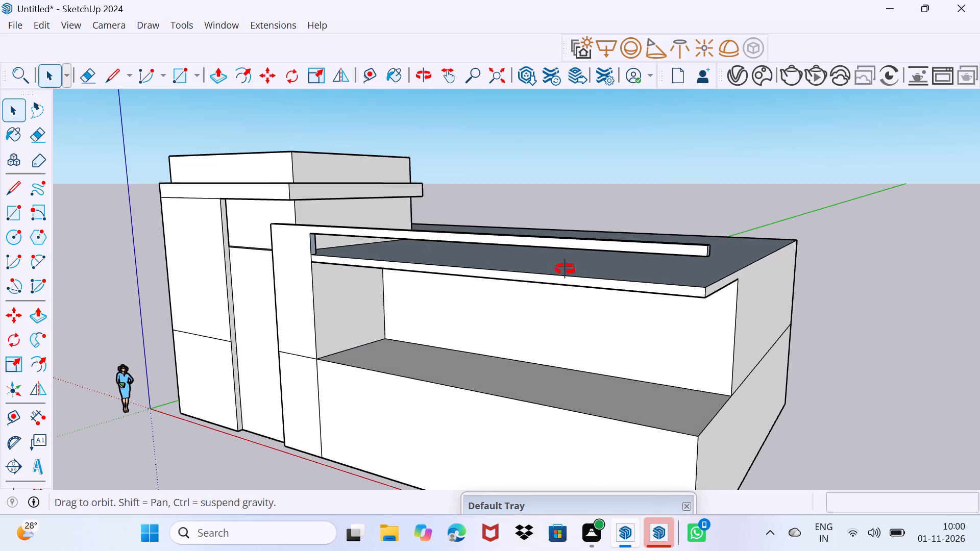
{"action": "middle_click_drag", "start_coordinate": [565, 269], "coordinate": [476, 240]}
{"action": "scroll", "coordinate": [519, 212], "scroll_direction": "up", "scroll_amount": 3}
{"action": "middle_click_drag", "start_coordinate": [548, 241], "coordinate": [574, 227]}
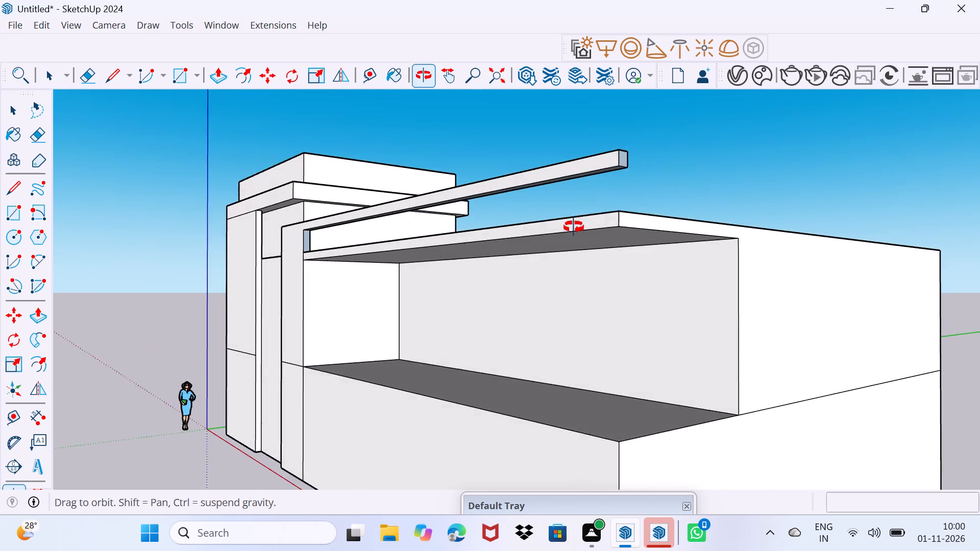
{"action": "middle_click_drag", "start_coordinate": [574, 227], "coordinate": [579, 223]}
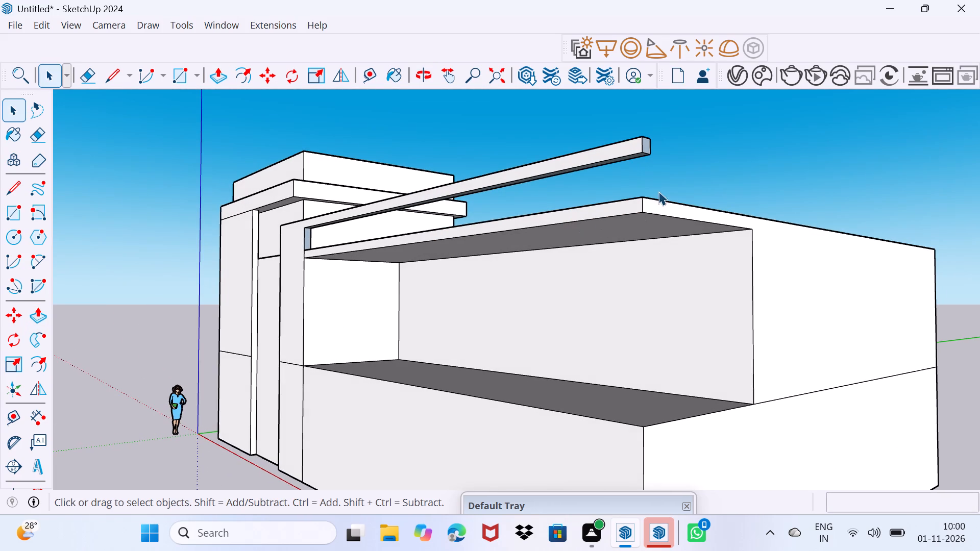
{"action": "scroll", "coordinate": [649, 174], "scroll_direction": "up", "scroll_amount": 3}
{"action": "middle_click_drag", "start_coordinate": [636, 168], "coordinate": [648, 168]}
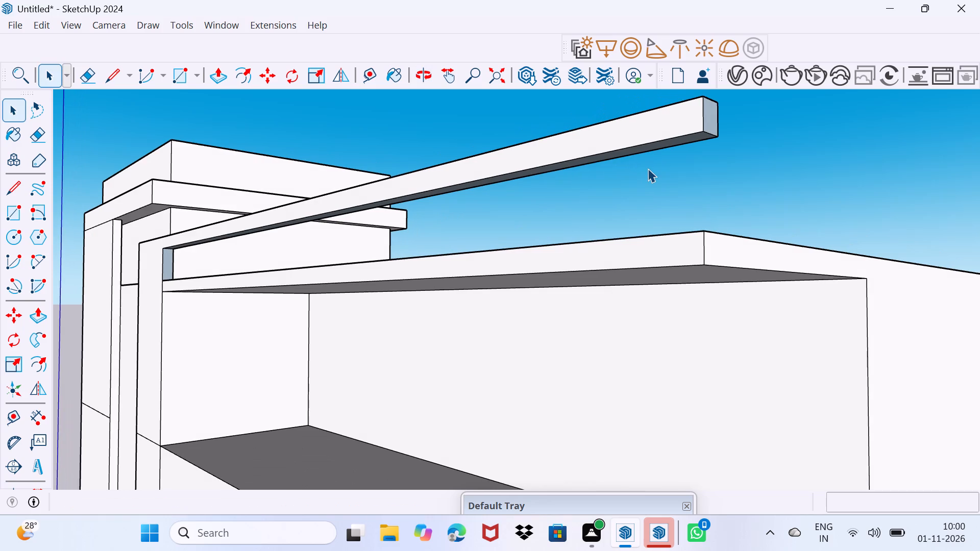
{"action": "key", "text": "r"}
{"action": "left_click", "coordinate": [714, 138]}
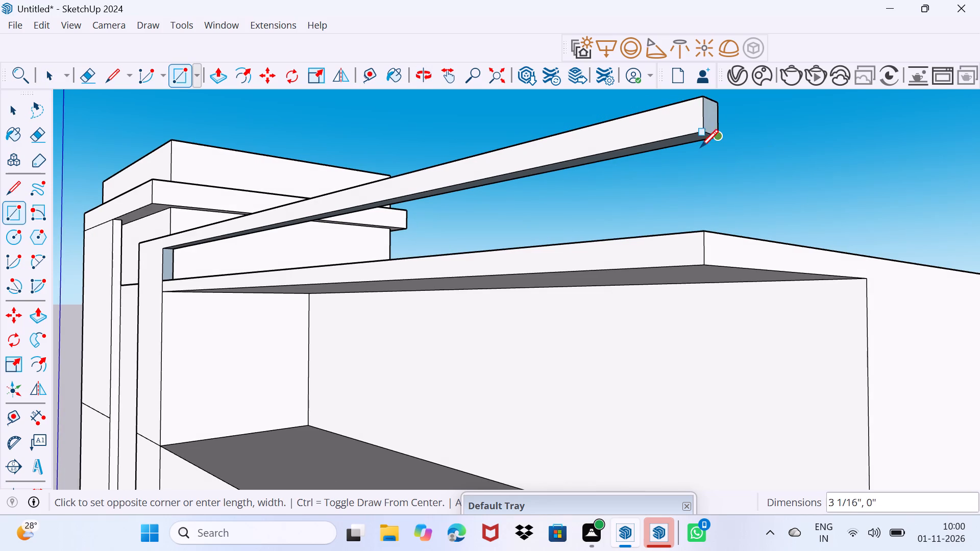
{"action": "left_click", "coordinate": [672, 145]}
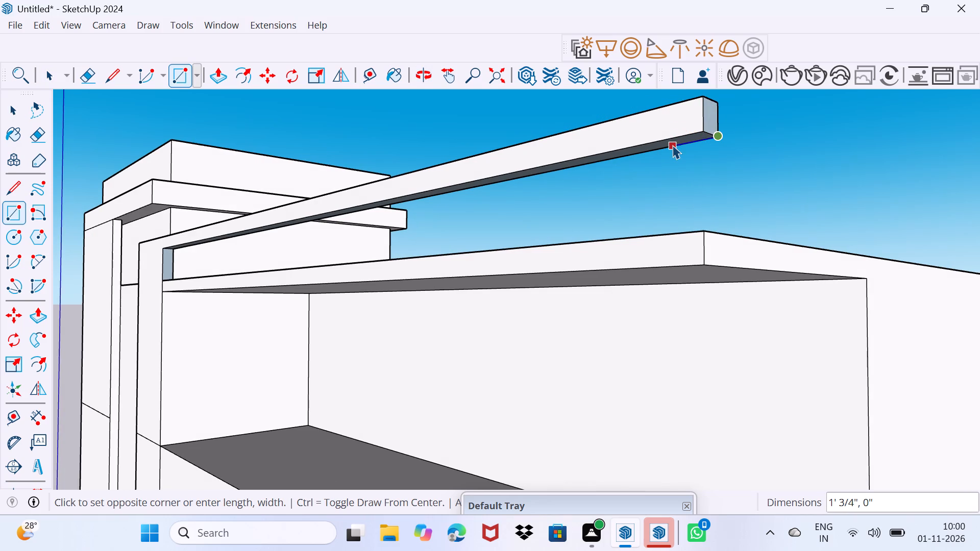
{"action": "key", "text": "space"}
Draw a rectangle about 11" by 7" across the underside of the beam at its free end.
{"action": "left_click", "coordinate": [698, 136]}
{"action": "scroll", "coordinate": [680, 147], "scroll_direction": "up", "scroll_amount": 4}
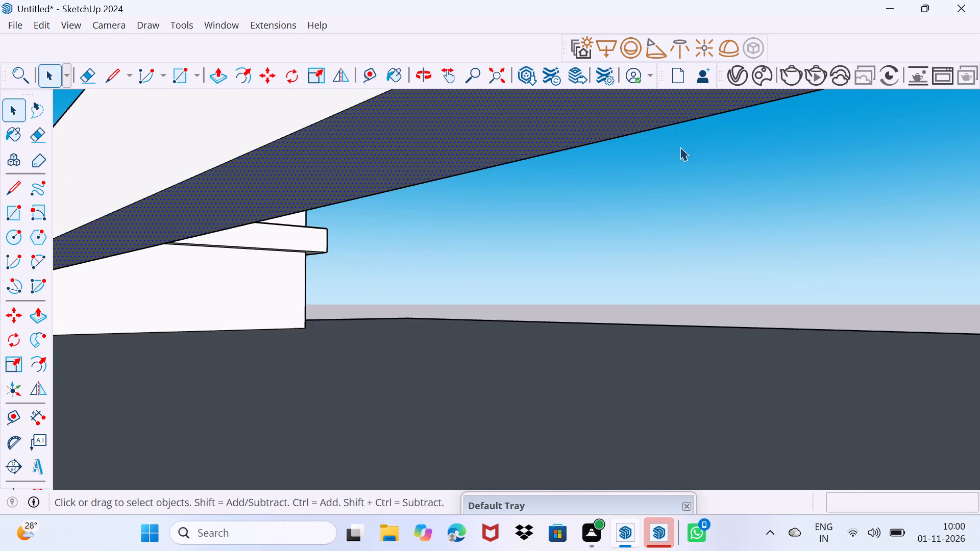
{"action": "scroll", "coordinate": [685, 145], "scroll_direction": "down", "scroll_amount": 2}
{"action": "scroll", "coordinate": [685, 146], "scroll_direction": "up", "scroll_amount": 1}
{"action": "middle_click_drag", "start_coordinate": [685, 146], "coordinate": [626, 247]}
{"action": "middle_click_drag", "start_coordinate": [633, 261], "coordinate": [636, 234]}
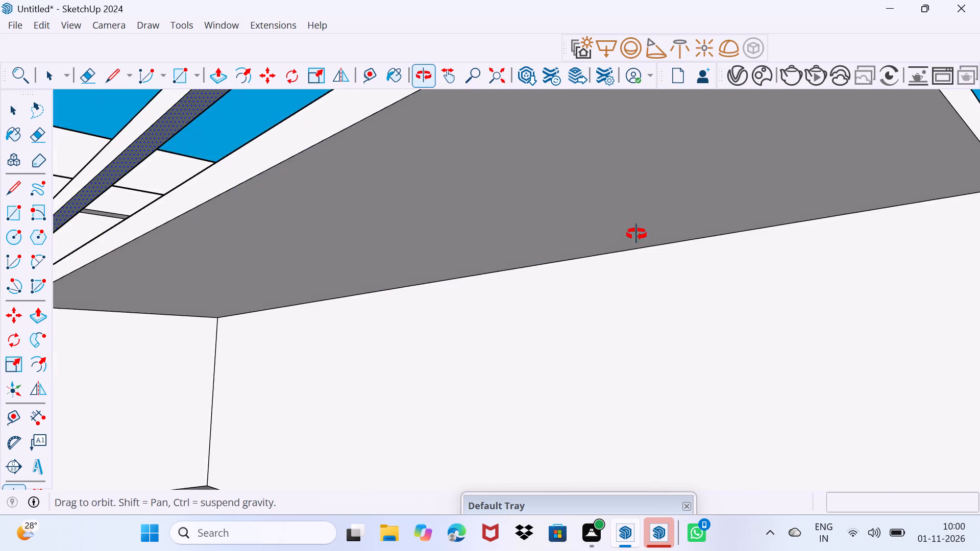
{"action": "middle_click_drag", "start_coordinate": [636, 234], "coordinate": [517, 415]}
{"action": "middle_click_drag", "start_coordinate": [429, 280], "coordinate": [443, 285]}
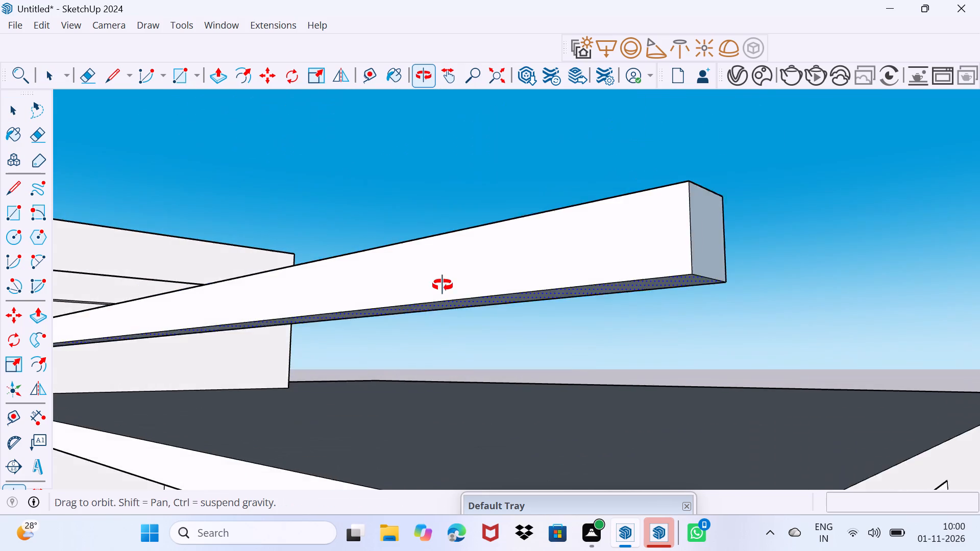
{"action": "middle_click_drag", "start_coordinate": [443, 285], "coordinate": [443, 286]}
{"action": "key", "text": "r"}
{"action": "middle_click_drag", "start_coordinate": [683, 317], "coordinate": [659, 212]}
{"action": "left_click", "coordinate": [747, 311]}
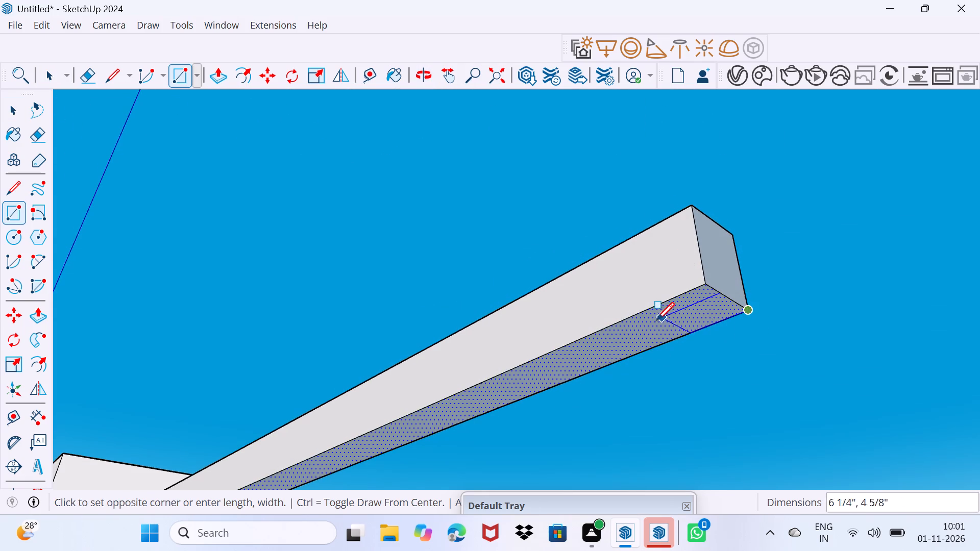
{"action": "left_click", "coordinate": [604, 331]}
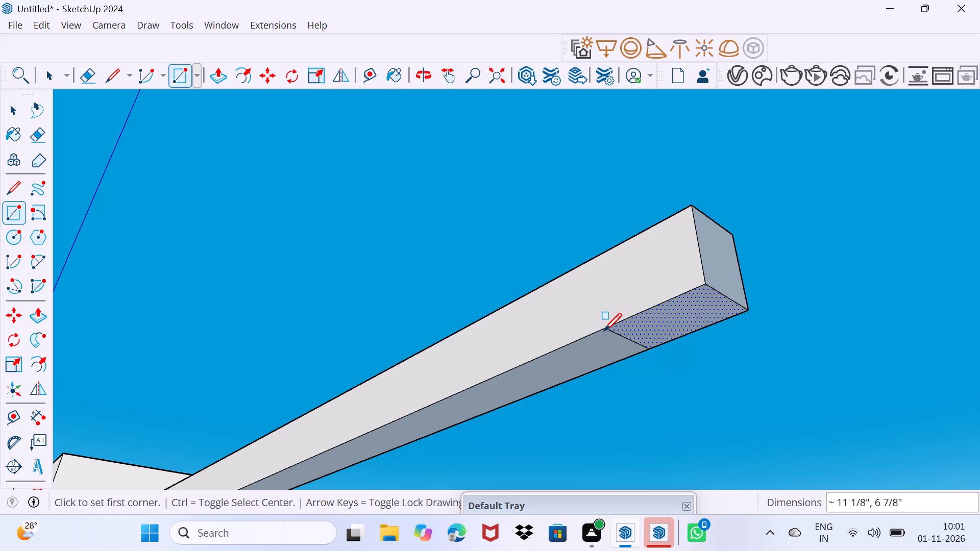
Extrude the rectangle down about 11' 11 5/8" to the terrace floor level, forming a corner post under the beam.
{"action": "key", "text": "space"}
{"action": "left_click", "coordinate": [680, 322]}
{"action": "key", "text": "p"}
{"action": "left_click", "coordinate": [680, 322]}
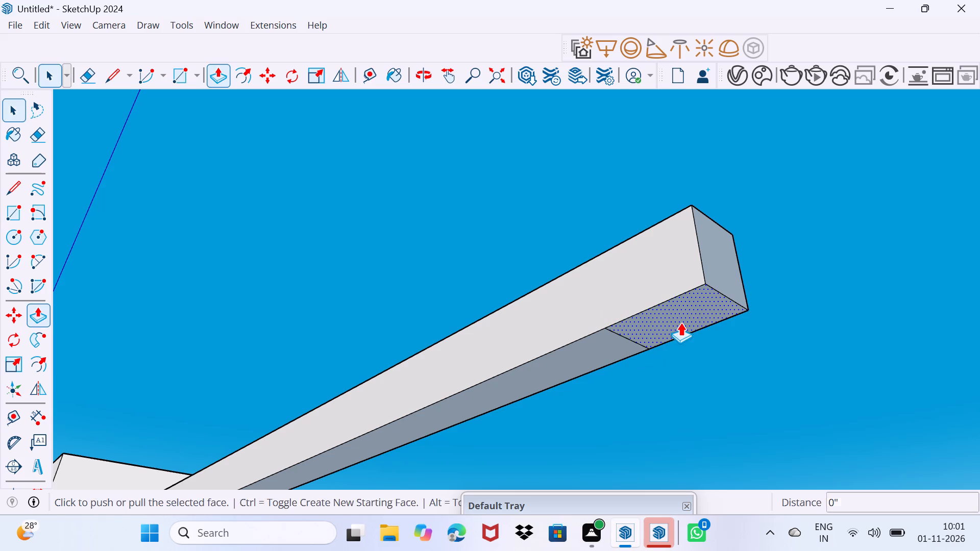
{"action": "scroll", "coordinate": [673, 406], "scroll_direction": "down", "scroll_amount": 20}
{"action": "scroll", "coordinate": [673, 406], "scroll_direction": "down", "scroll_amount": 1}
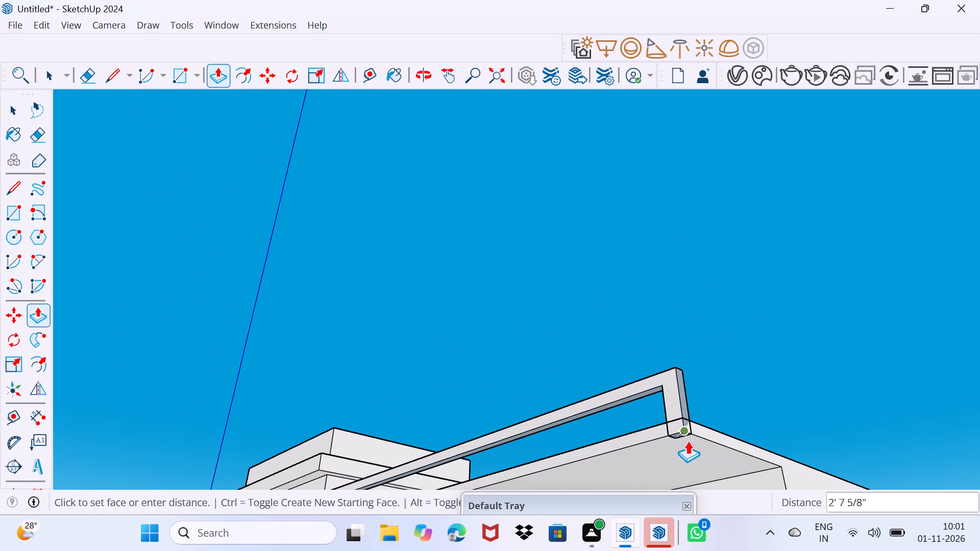
{"action": "middle_click_drag", "start_coordinate": [687, 442], "coordinate": [680, 265], "text": "shift"}
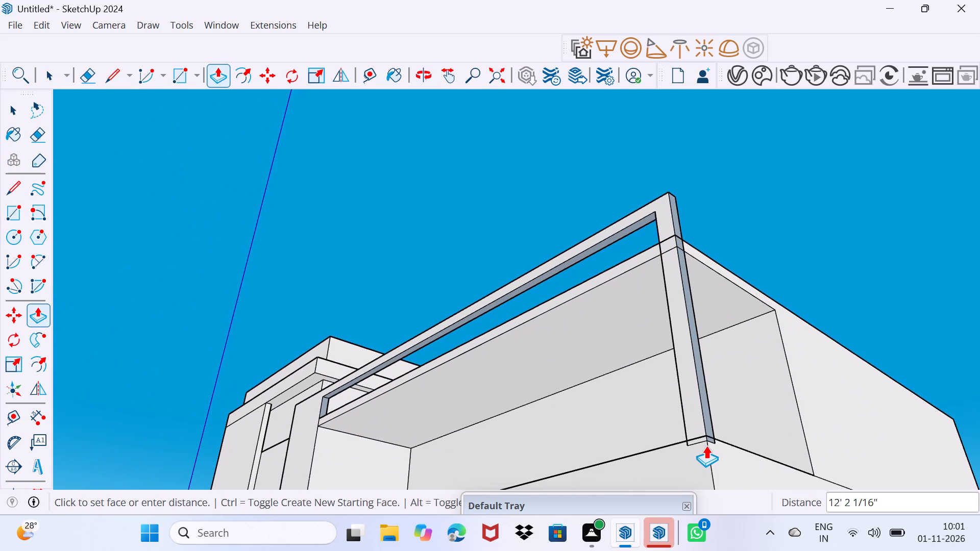
{"action": "left_click", "coordinate": [707, 434]}
{"action": "key", "text": "space"}
{"action": "scroll", "coordinate": [679, 273], "scroll_direction": "up", "scroll_amount": 3}
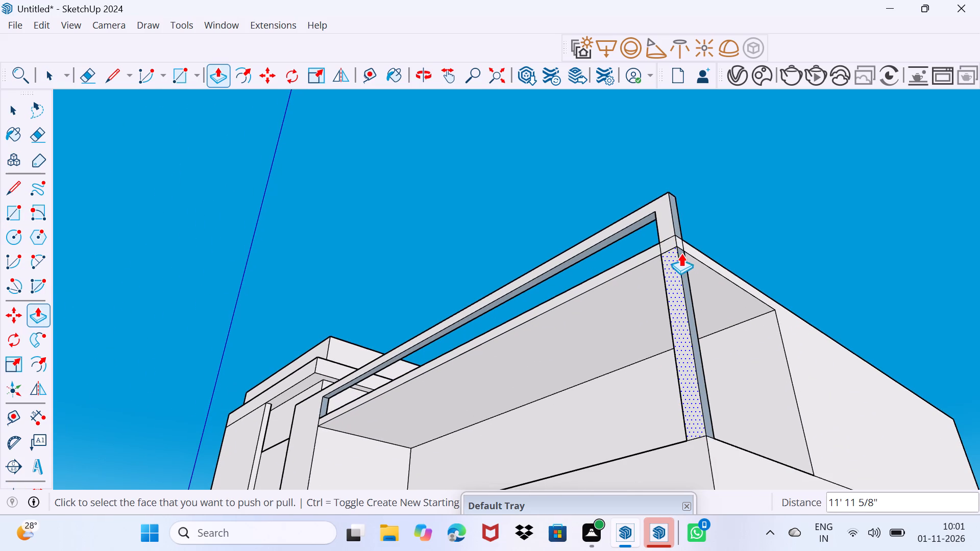
{"action": "key", "text": "space"}
{"action": "middle_click_drag", "start_coordinate": [663, 237], "coordinate": [688, 361]}
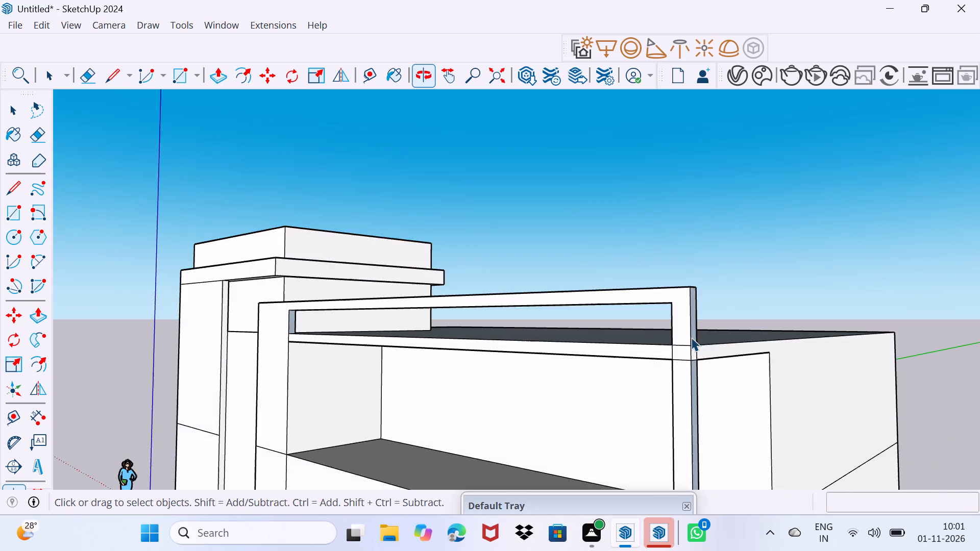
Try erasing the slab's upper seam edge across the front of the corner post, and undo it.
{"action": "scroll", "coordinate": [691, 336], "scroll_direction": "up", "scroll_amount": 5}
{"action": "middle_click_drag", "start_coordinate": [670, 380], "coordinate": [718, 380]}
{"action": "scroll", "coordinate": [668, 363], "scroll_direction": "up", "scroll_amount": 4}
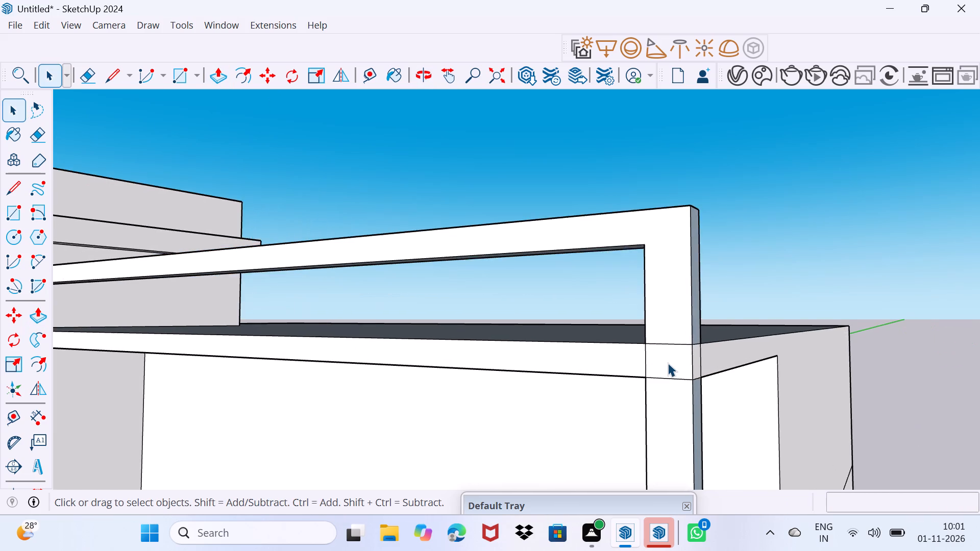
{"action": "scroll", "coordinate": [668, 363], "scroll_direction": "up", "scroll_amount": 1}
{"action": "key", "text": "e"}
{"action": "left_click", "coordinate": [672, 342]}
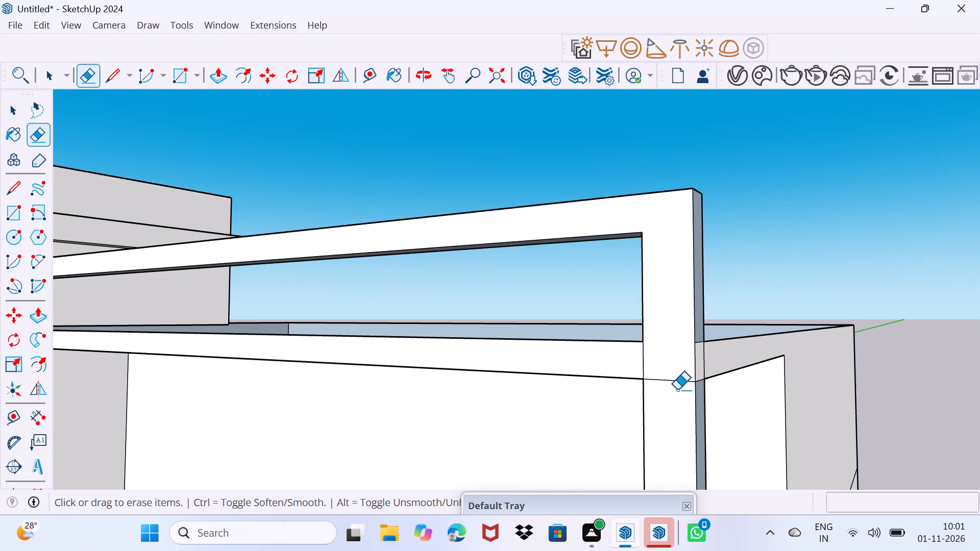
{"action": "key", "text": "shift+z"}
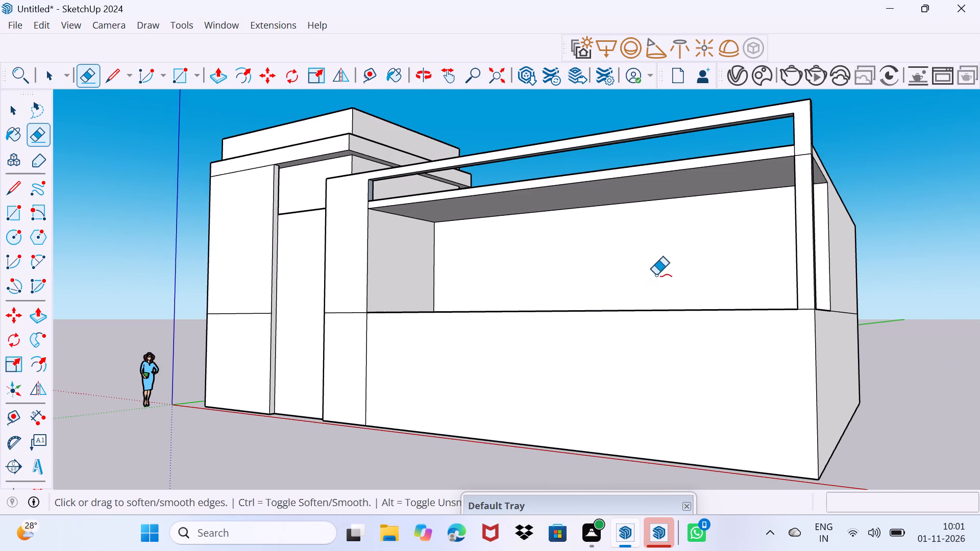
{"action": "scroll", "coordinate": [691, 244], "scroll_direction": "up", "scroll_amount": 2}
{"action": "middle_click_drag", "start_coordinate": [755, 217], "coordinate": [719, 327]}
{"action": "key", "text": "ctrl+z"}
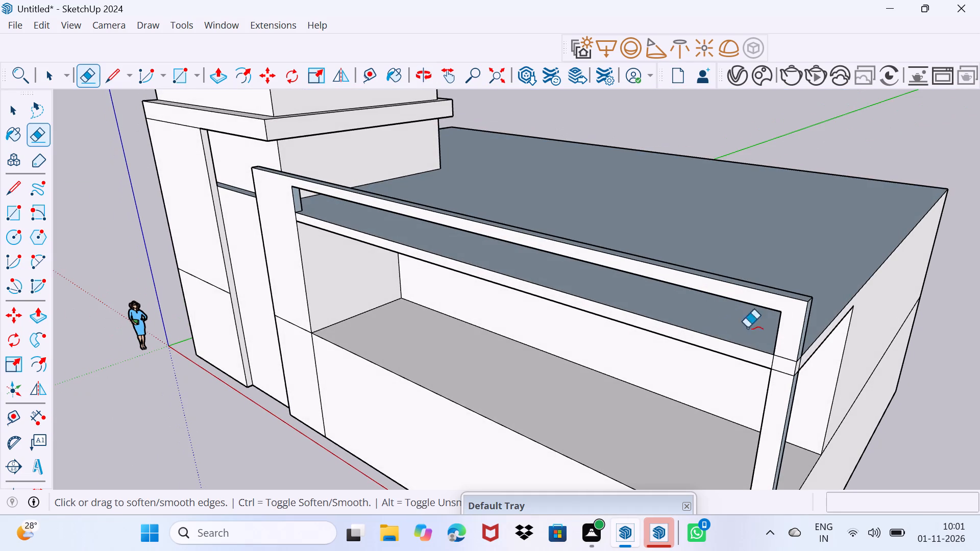
Erase the seam edges where the roof slab crosses the front and outer side faces of the corner post.
{"action": "scroll", "coordinate": [788, 377], "scroll_direction": "up", "scroll_amount": 4}
{"action": "left_click", "coordinate": [783, 350]}
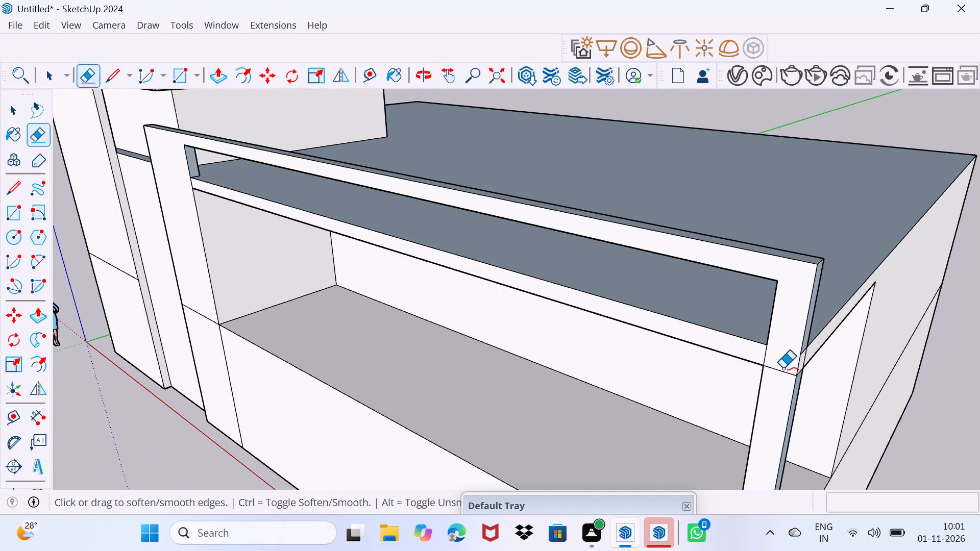
{"action": "left_click", "coordinate": [781, 372]}
{"action": "middle_click_drag", "start_coordinate": [797, 363], "coordinate": [620, 314]}
{"action": "left_click", "coordinate": [765, 413]}
{"action": "left_click", "coordinate": [755, 398]}
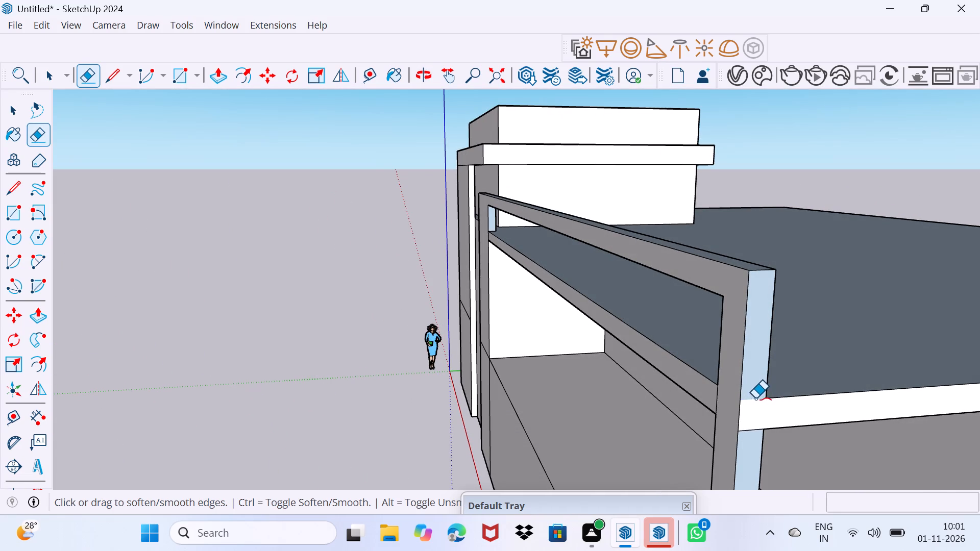
{"action": "left_click", "coordinate": [751, 430]}
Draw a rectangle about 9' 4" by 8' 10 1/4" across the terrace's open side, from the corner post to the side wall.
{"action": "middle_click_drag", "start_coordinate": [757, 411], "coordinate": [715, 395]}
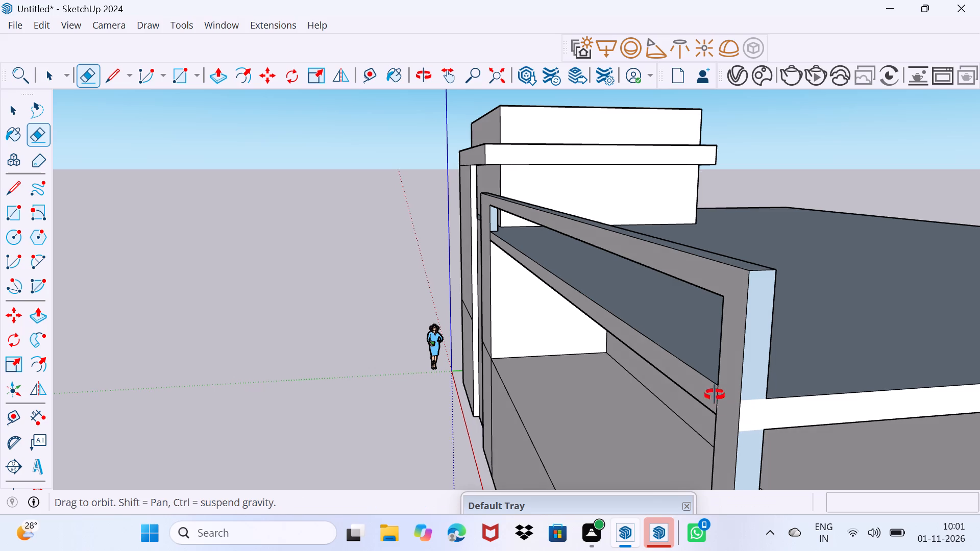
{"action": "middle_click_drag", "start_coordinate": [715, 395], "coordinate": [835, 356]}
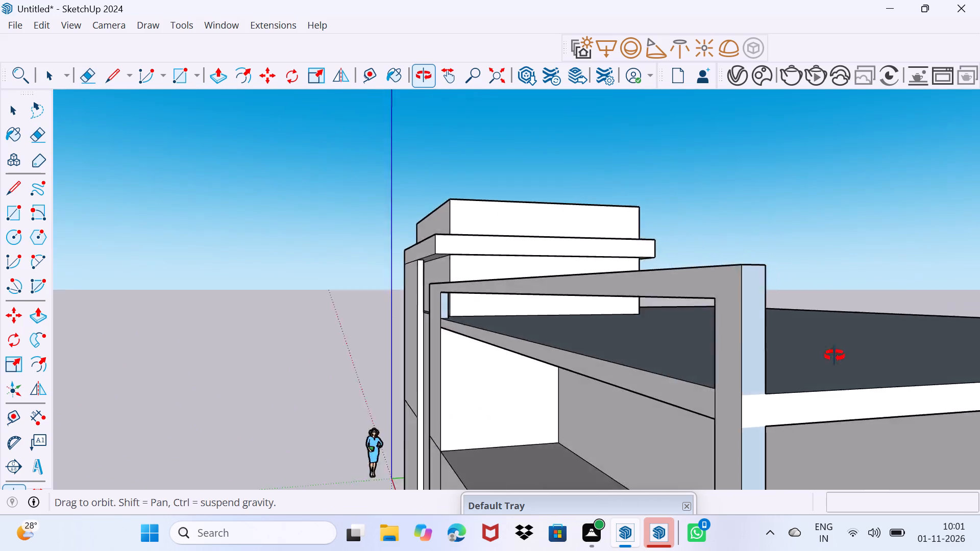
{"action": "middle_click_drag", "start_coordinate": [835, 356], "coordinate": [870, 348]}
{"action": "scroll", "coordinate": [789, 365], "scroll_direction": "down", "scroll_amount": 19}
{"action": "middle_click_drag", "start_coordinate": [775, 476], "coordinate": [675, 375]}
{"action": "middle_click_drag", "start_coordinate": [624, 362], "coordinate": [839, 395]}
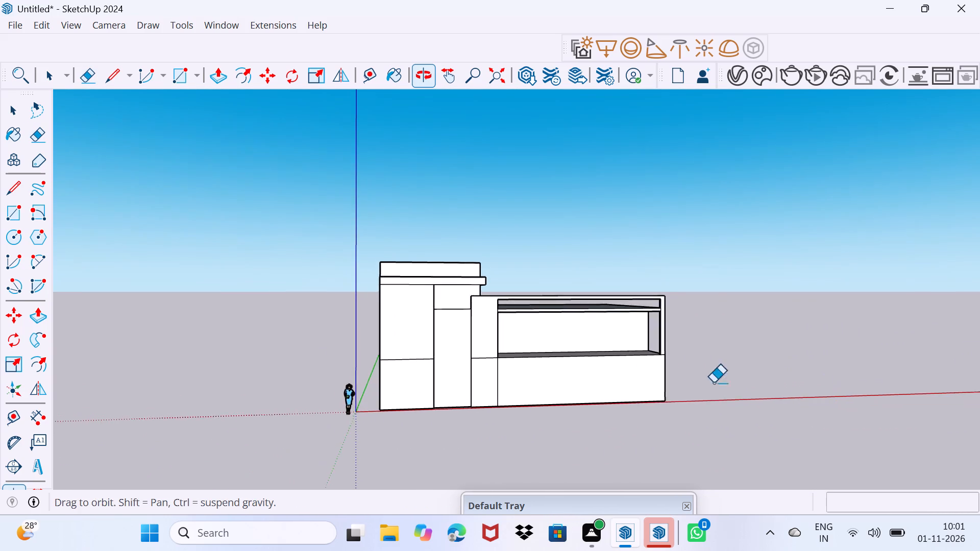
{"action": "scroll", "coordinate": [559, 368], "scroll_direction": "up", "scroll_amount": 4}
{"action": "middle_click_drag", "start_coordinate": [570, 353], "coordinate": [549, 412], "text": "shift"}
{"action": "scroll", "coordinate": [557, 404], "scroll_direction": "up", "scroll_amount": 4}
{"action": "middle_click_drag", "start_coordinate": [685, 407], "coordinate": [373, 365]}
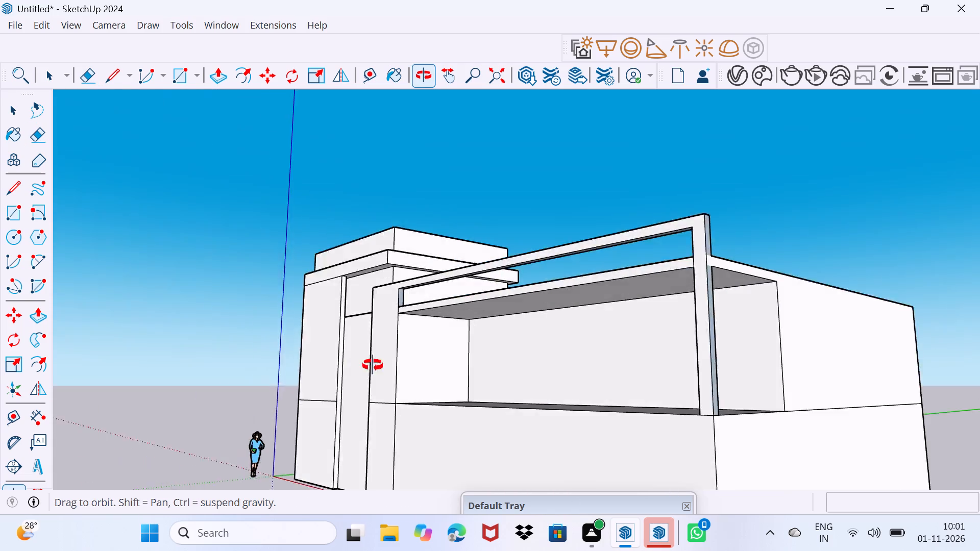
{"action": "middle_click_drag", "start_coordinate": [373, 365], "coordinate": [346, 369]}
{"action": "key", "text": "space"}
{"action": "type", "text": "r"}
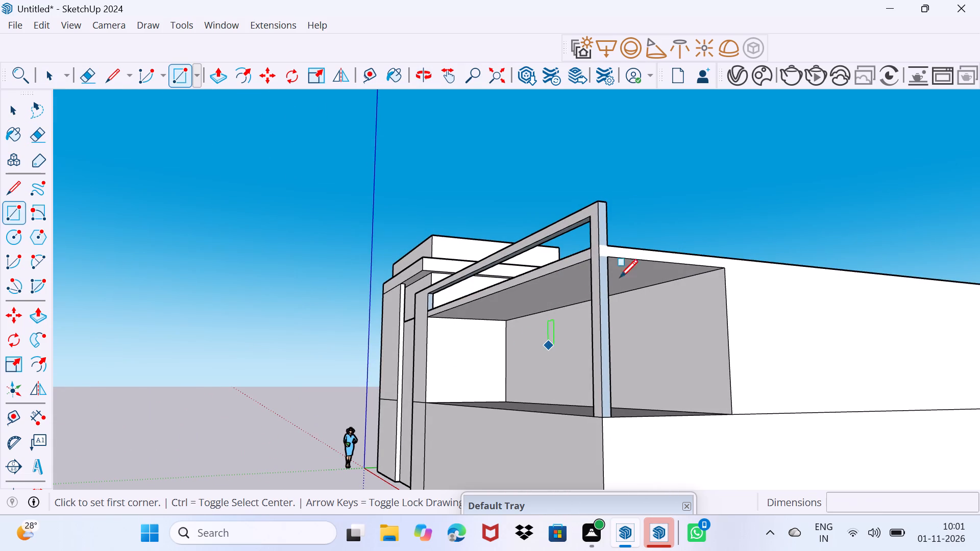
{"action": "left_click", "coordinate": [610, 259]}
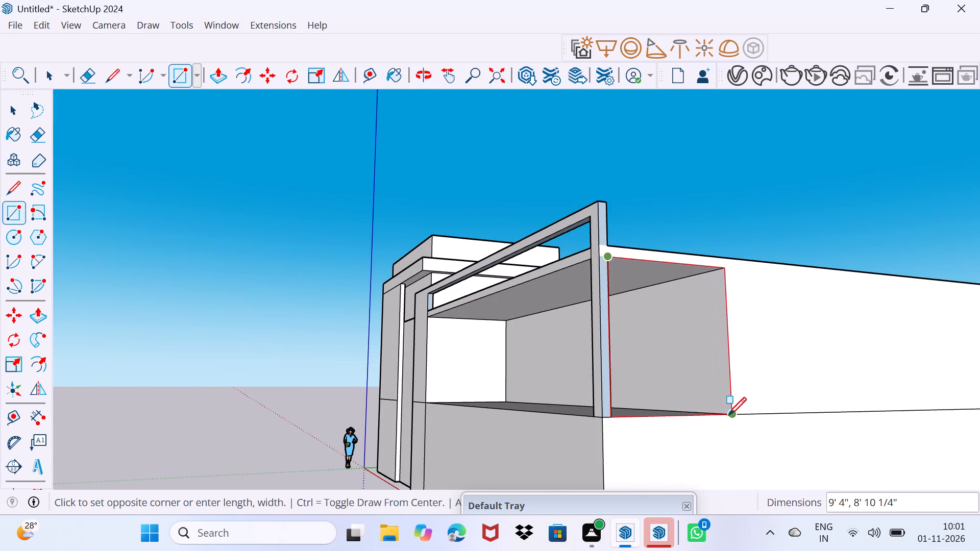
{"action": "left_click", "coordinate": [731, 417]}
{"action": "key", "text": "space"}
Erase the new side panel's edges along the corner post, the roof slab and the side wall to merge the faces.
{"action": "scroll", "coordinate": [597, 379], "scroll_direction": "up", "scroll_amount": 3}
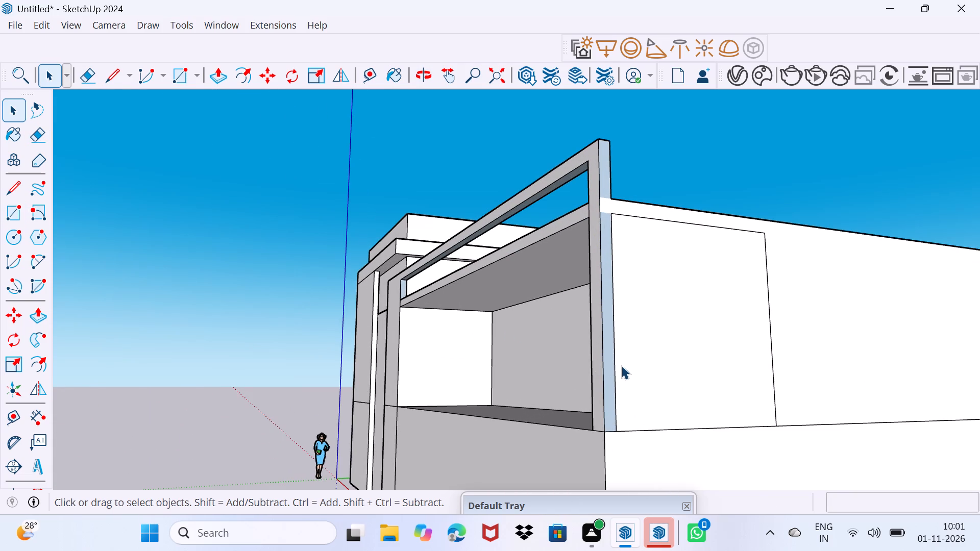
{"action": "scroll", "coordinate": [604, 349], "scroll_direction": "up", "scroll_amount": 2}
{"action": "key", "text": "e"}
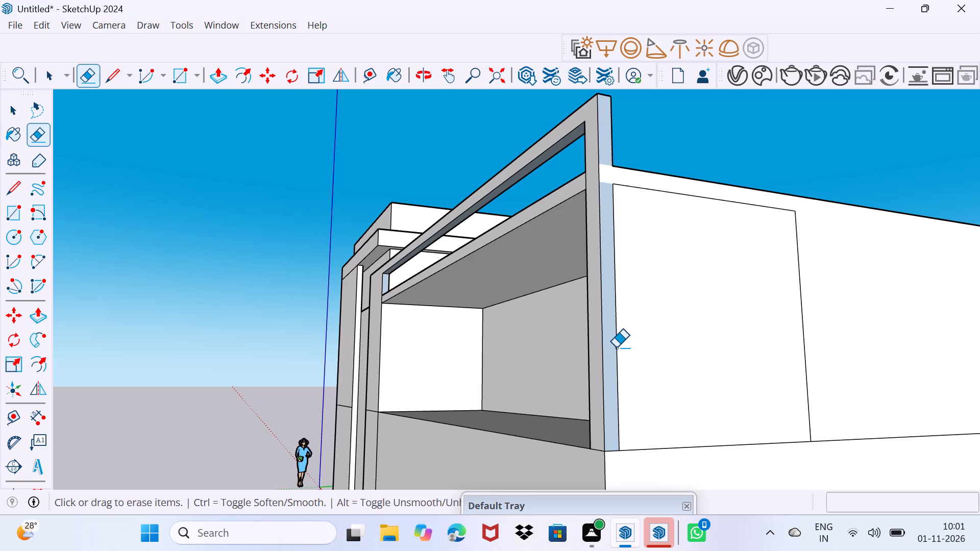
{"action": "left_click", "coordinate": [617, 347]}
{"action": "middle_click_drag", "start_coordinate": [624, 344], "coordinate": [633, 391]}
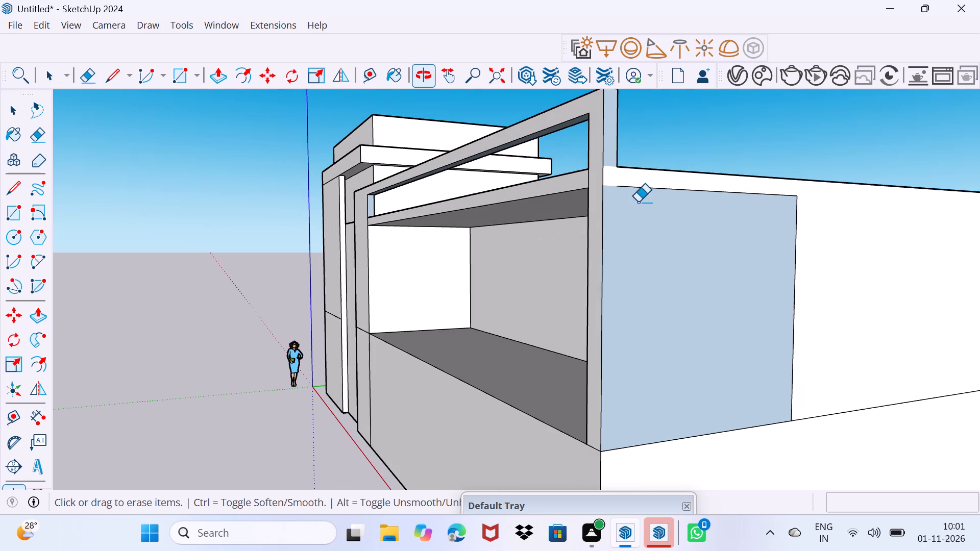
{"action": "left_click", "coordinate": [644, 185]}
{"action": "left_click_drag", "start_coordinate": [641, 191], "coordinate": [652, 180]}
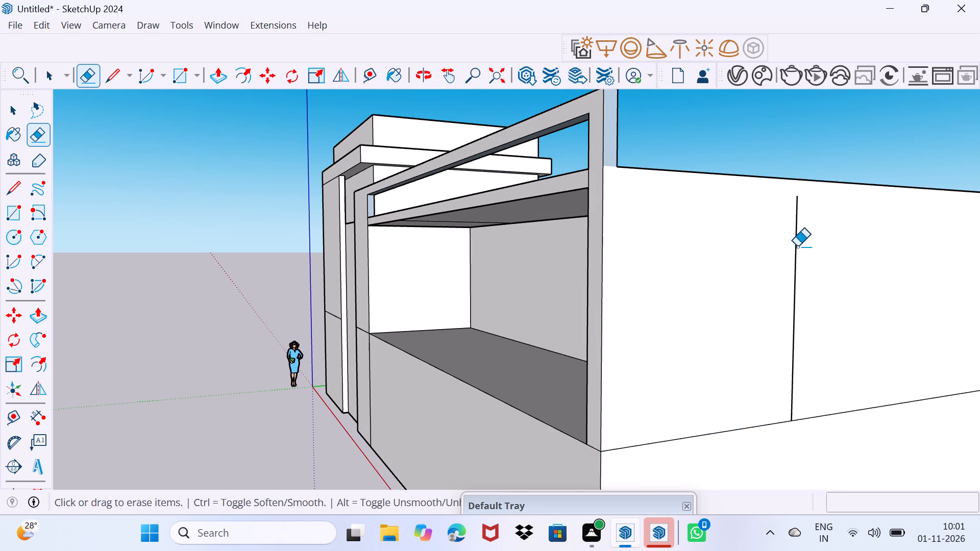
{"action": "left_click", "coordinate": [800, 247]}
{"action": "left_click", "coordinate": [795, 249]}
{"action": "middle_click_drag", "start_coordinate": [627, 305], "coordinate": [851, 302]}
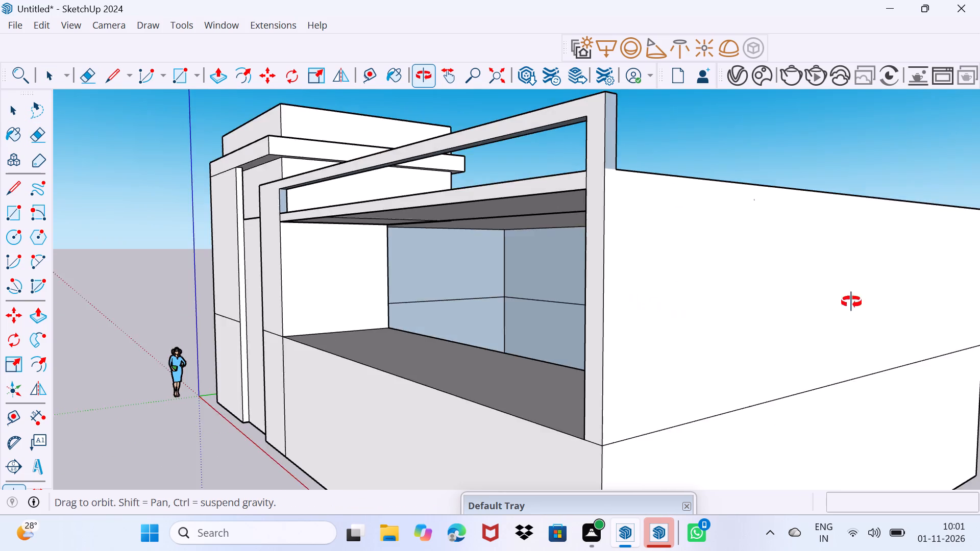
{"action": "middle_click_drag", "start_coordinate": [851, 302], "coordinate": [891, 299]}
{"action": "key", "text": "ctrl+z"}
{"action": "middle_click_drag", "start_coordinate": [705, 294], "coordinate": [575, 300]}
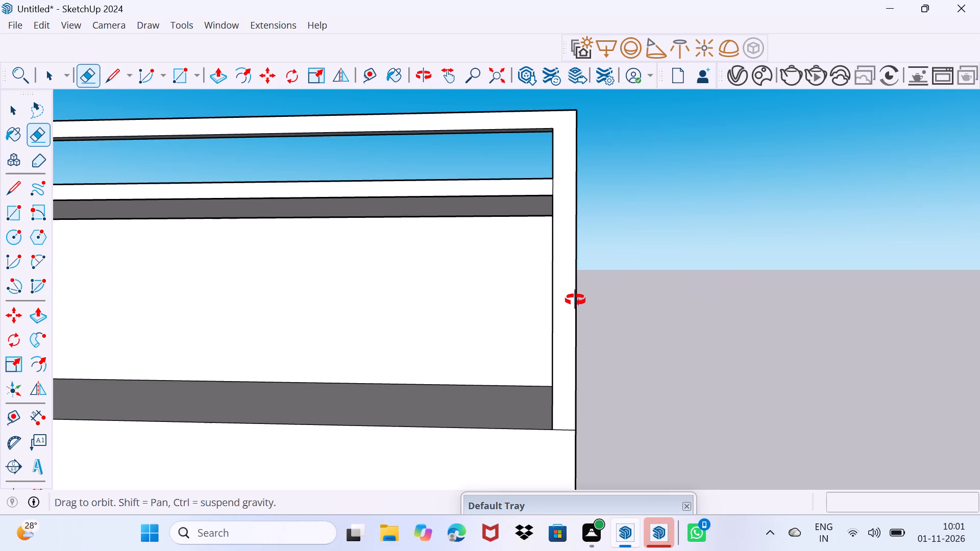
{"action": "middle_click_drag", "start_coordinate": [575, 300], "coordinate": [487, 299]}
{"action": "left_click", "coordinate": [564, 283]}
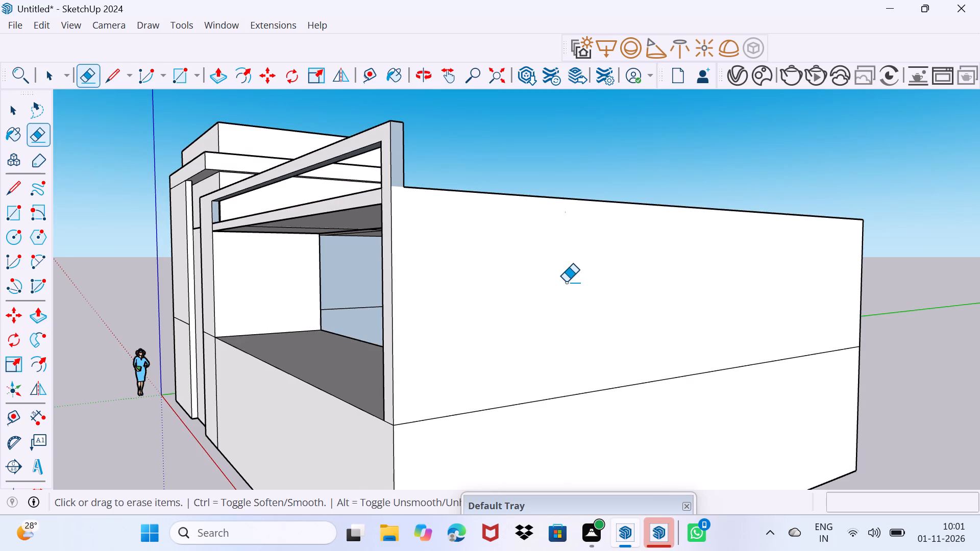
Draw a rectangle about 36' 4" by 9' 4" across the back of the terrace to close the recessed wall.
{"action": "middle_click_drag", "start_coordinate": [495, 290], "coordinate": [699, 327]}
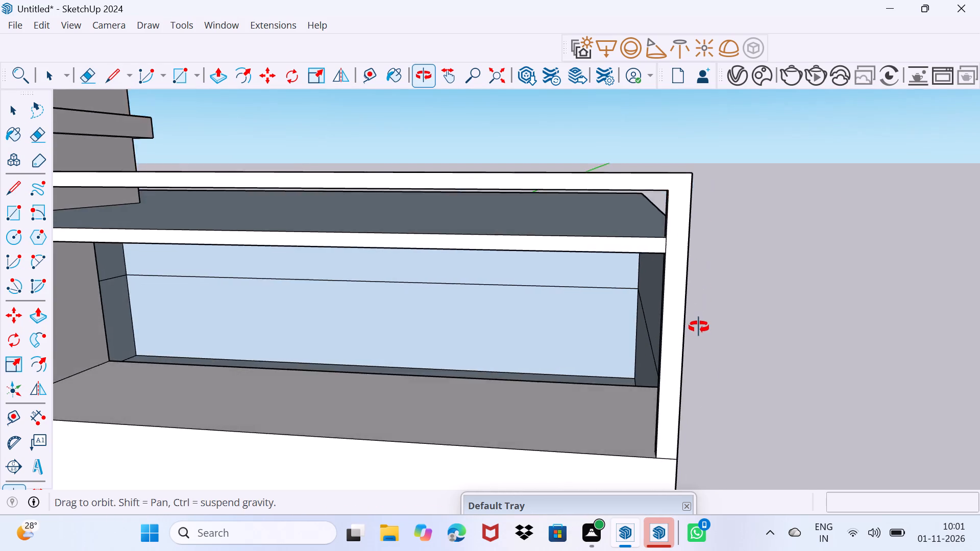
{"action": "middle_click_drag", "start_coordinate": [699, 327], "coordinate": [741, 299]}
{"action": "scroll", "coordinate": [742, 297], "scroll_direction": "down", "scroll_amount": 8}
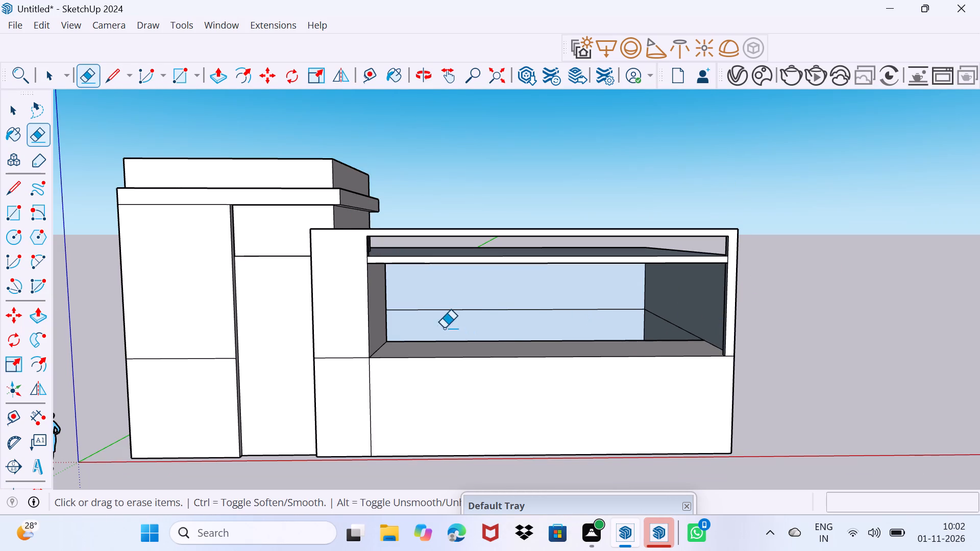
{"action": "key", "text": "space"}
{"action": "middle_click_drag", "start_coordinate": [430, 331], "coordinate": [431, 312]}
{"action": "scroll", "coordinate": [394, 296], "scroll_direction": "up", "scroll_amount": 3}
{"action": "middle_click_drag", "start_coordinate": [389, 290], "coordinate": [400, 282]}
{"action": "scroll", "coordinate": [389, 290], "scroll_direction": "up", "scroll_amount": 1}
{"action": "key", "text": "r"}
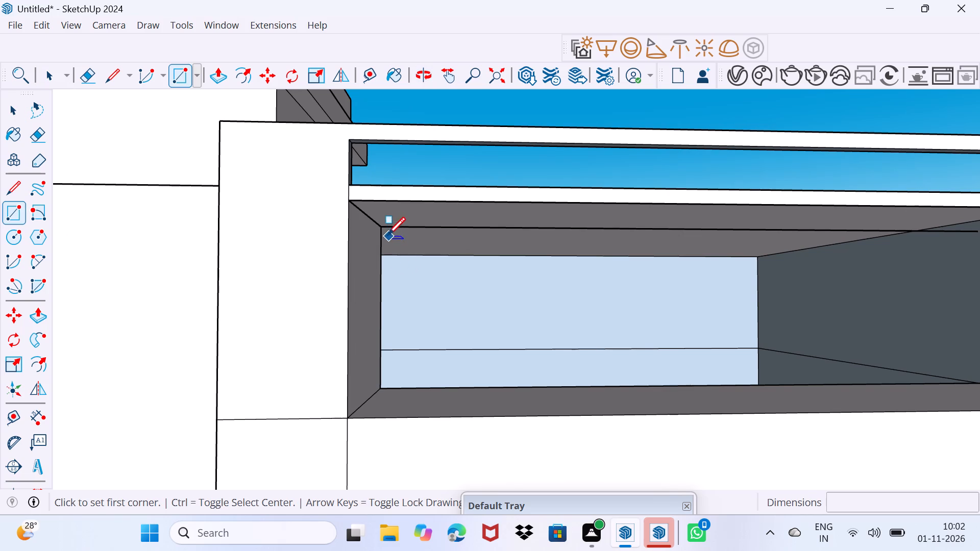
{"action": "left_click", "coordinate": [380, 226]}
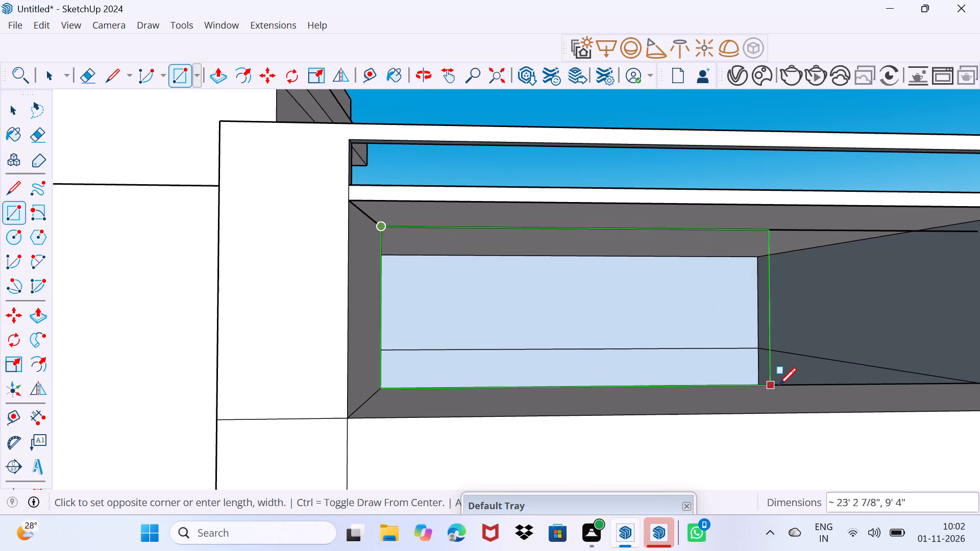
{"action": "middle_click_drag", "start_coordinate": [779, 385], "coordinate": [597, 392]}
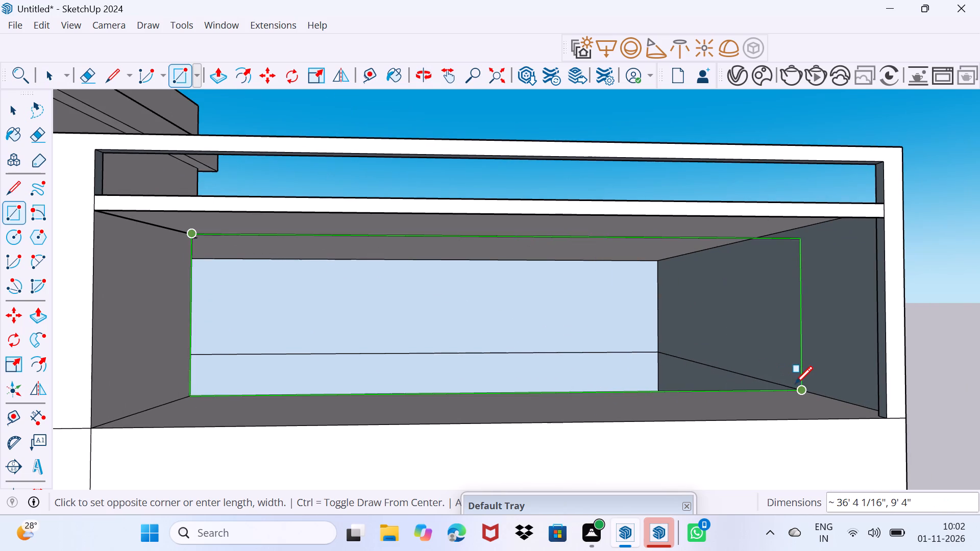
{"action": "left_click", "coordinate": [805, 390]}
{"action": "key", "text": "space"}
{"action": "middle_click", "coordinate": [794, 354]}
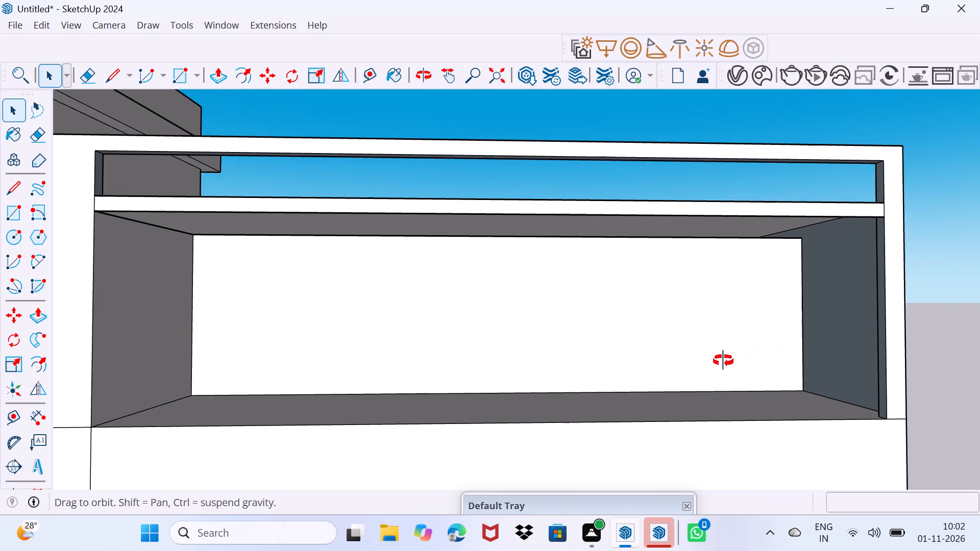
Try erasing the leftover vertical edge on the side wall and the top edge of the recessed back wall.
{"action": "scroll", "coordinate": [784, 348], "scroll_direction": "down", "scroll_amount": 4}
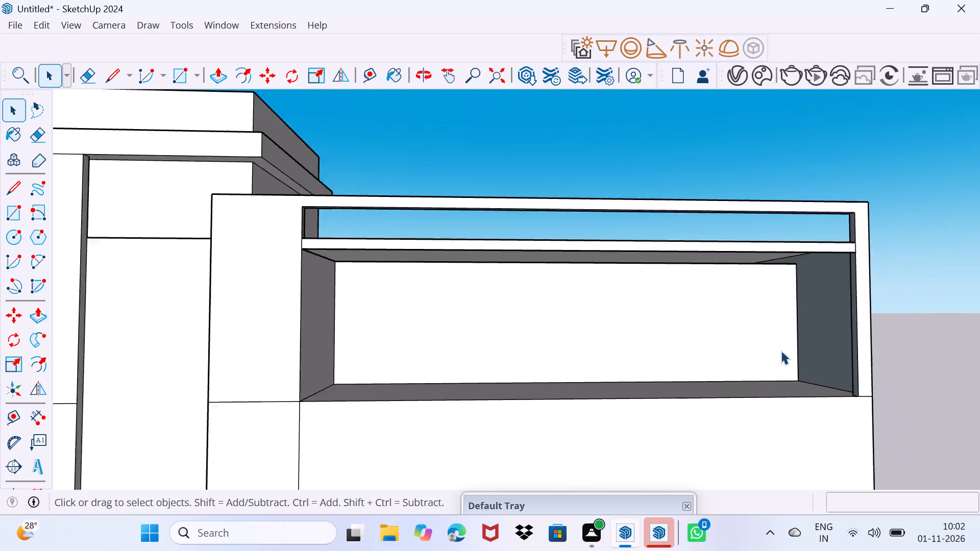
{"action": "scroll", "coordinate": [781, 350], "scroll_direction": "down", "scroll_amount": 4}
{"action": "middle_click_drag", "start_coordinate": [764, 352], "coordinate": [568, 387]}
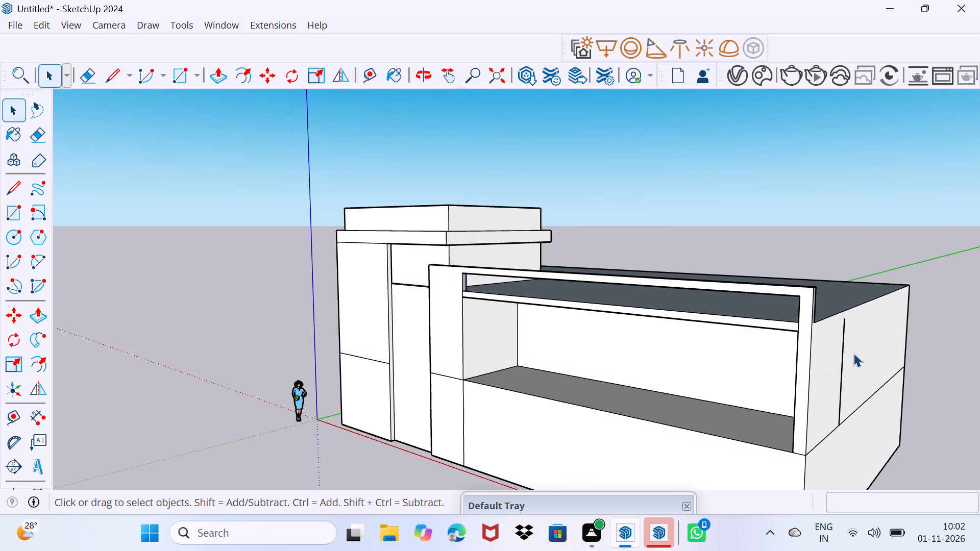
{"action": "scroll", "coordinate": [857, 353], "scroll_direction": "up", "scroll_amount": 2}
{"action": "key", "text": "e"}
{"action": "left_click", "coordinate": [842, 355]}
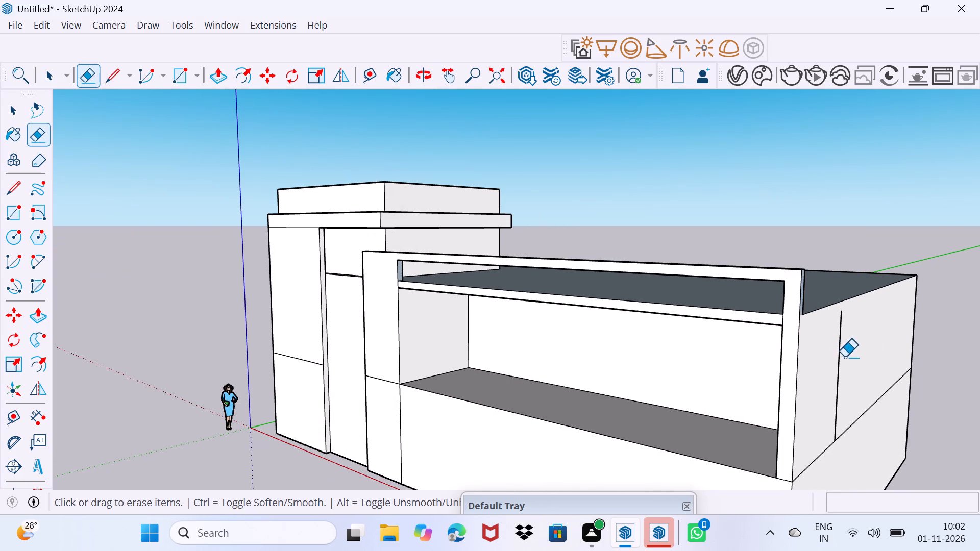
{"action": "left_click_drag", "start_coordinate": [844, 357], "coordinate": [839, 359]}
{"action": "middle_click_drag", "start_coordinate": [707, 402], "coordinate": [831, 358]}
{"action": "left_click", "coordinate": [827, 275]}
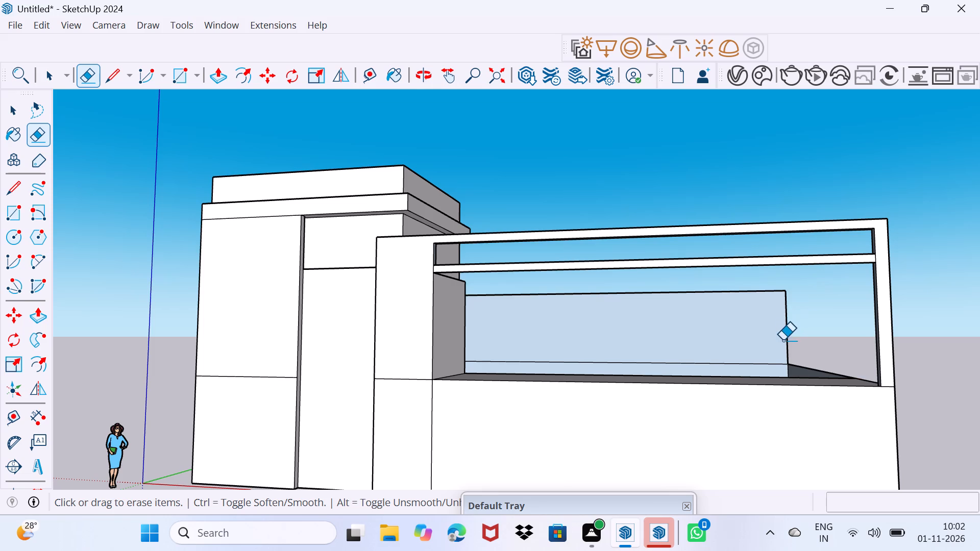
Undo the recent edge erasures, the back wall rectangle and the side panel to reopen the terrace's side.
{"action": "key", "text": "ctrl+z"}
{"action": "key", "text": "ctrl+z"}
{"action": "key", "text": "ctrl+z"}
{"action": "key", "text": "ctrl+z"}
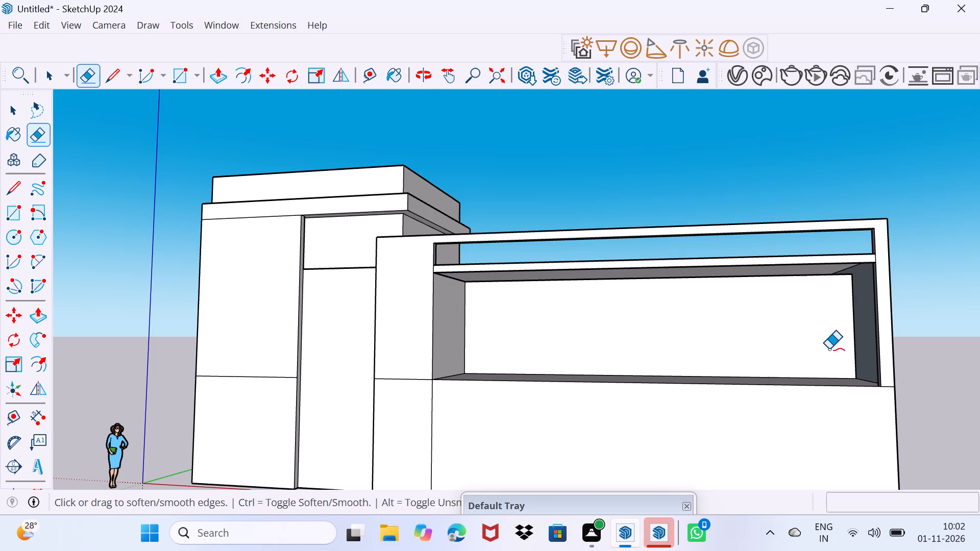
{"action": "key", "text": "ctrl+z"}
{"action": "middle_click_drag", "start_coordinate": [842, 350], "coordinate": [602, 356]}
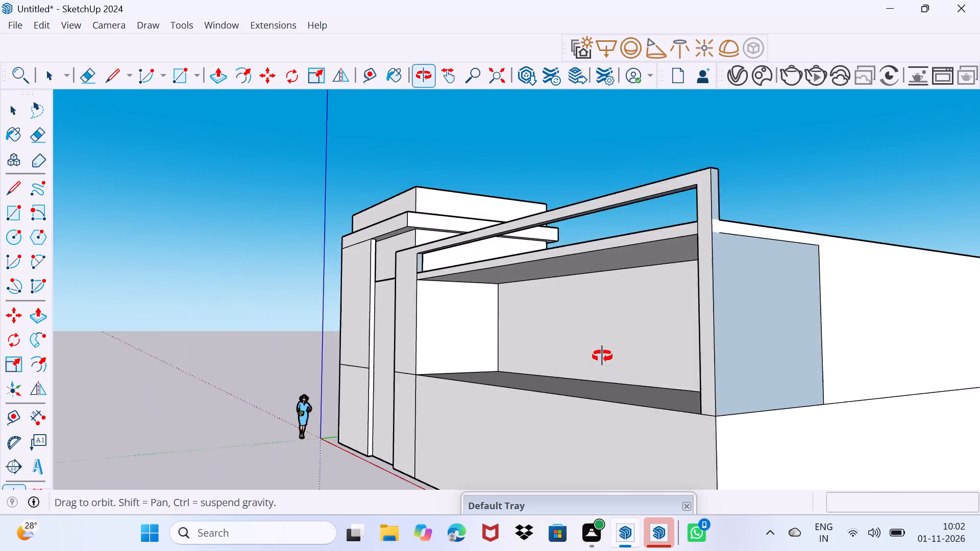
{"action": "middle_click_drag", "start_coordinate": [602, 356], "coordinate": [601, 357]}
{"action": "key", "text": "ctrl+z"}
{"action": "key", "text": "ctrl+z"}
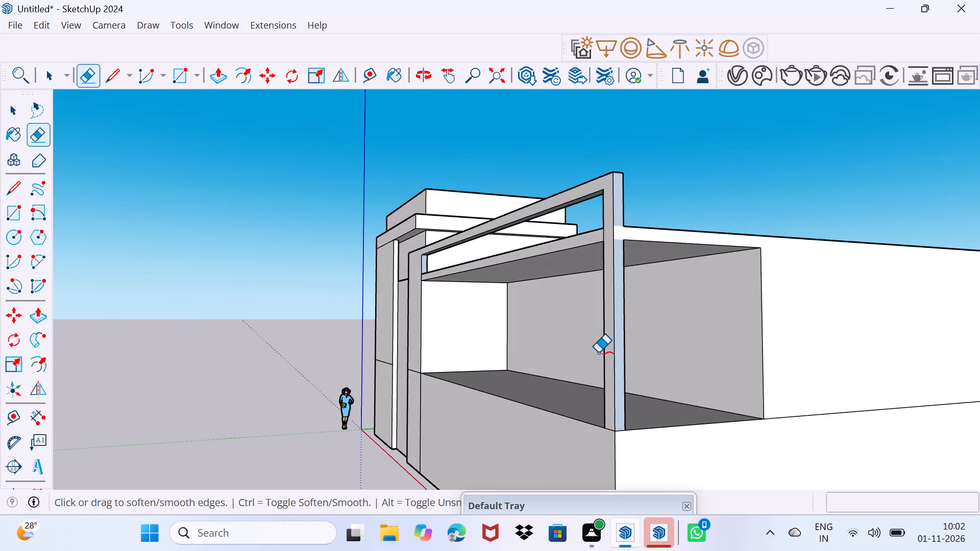
Draw a rectangle about 1' 1" by 8' 10" on the terrace floor along its open side, starting at the corner post.
{"action": "middle_click_drag", "start_coordinate": [618, 357], "coordinate": [665, 350]}
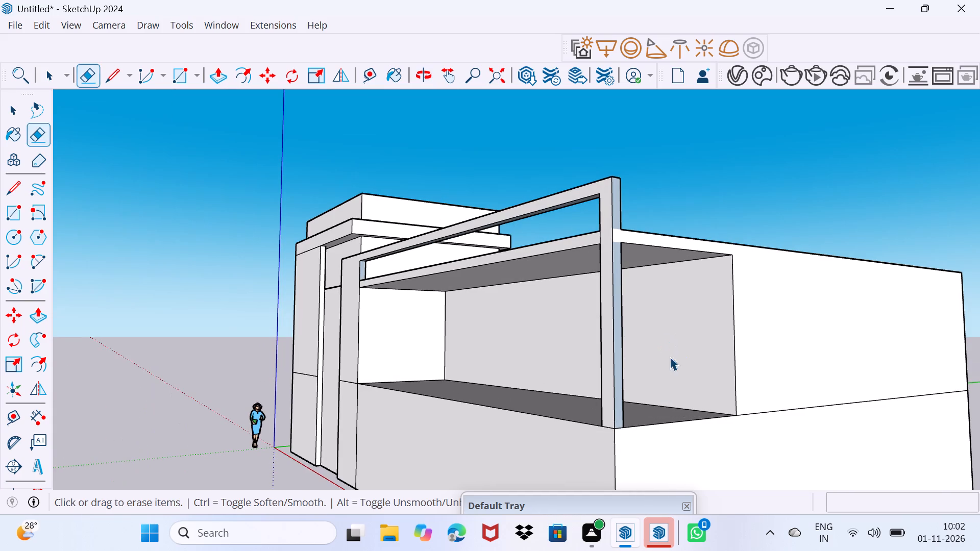
{"action": "key", "text": "space"}
{"action": "middle_click_drag", "start_coordinate": [624, 411], "coordinate": [286, 447]}
{"action": "scroll", "coordinate": [411, 455], "scroll_direction": "up", "scroll_amount": 3}
{"action": "middle_click_drag", "start_coordinate": [398, 451], "coordinate": [373, 461]}
{"action": "key", "text": "e"}
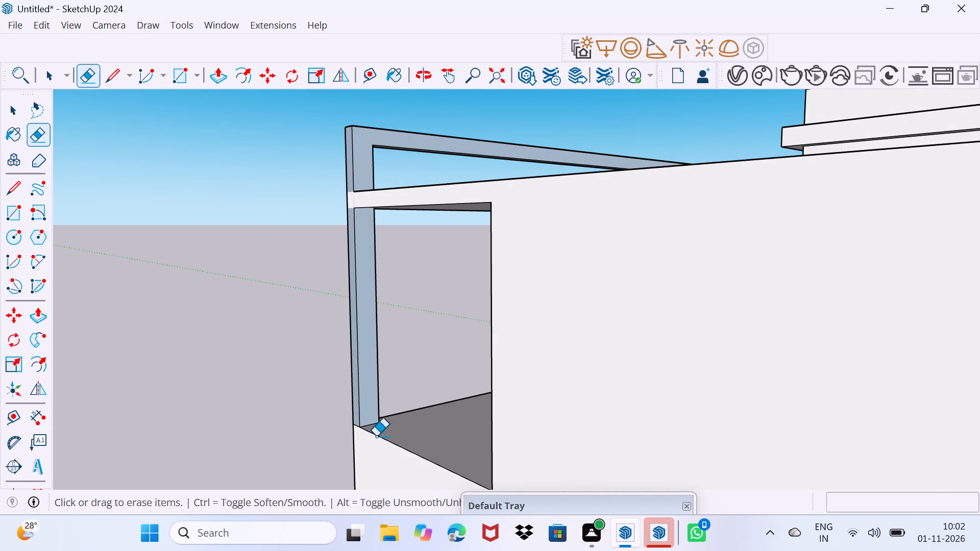
{"action": "key", "text": "r"}
{"action": "left_click", "coordinate": [359, 428]}
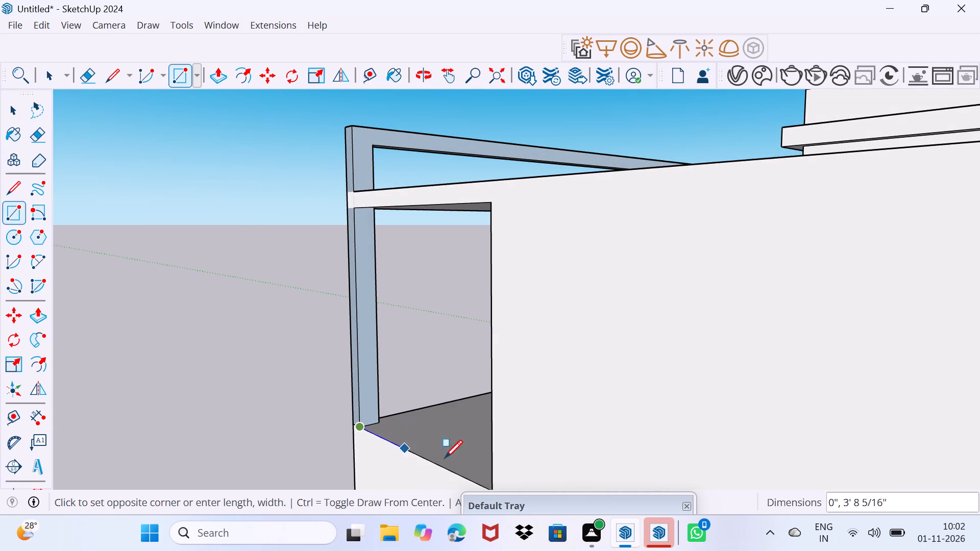
{"action": "middle_click_drag", "start_coordinate": [489, 471], "coordinate": [588, 457]}
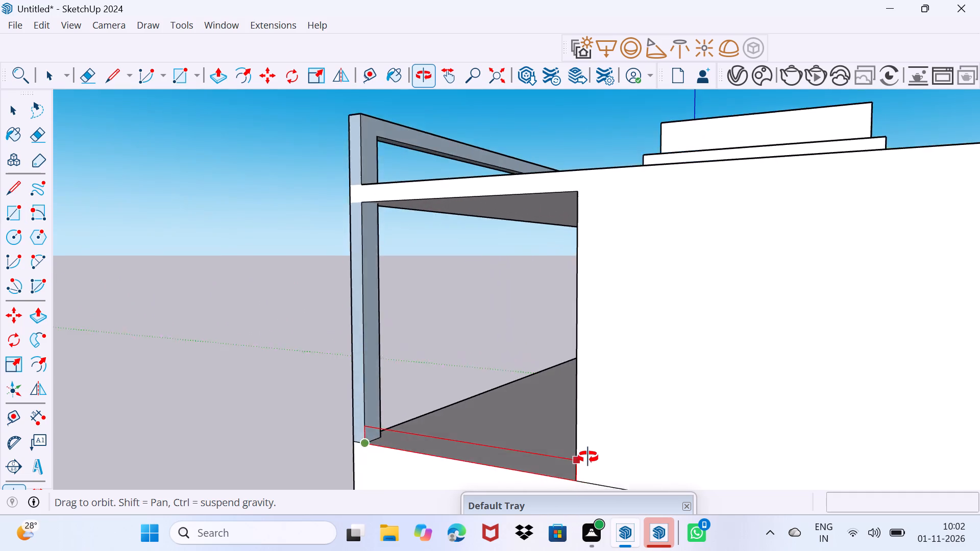
{"action": "middle_click_drag", "start_coordinate": [588, 457], "coordinate": [599, 374]}
{"action": "middle_click_drag", "start_coordinate": [574, 373], "coordinate": [672, 451]}
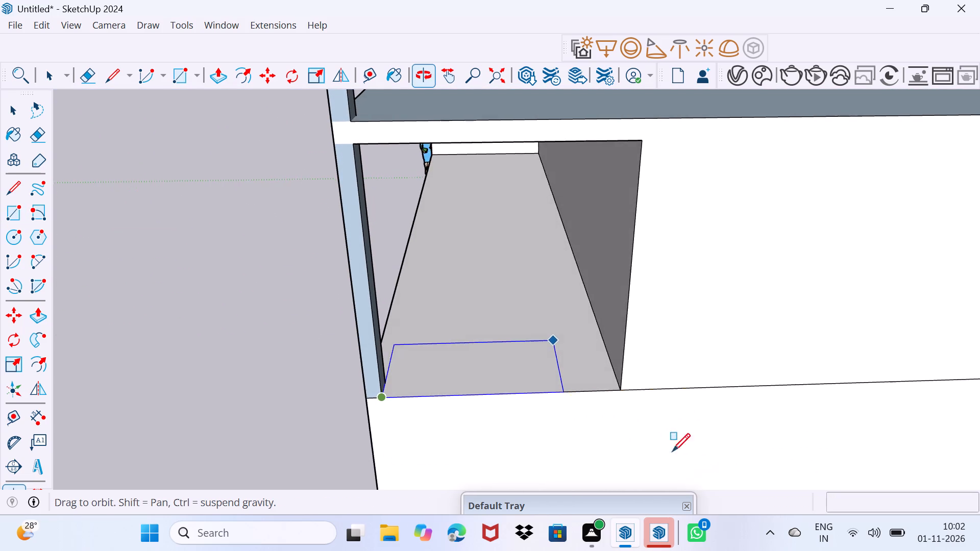
{"action": "middle_click_drag", "start_coordinate": [672, 451], "coordinate": [694, 471]}
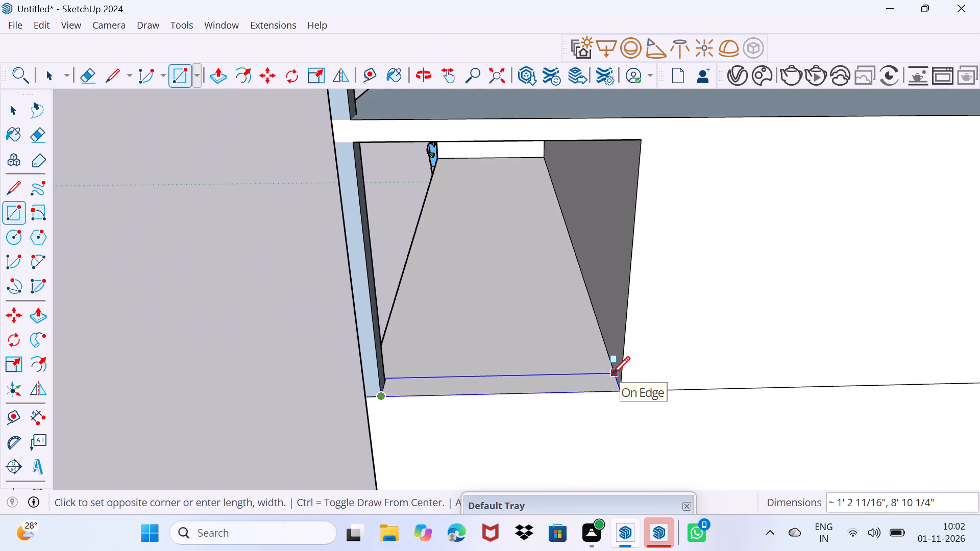
{"action": "left_click", "coordinate": [612, 376]}
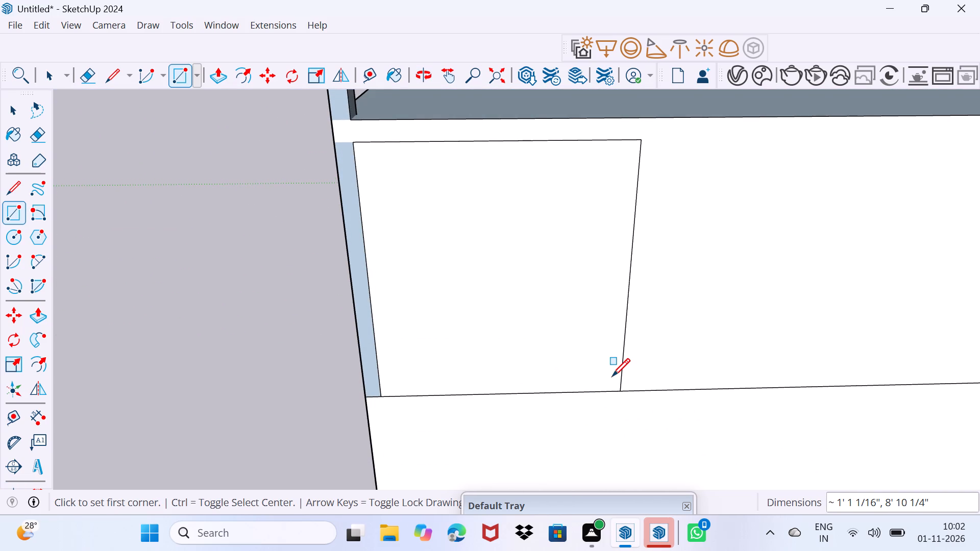
{"action": "key", "text": "space"}
Push/Pull the floor strip up 9' 4" to the roof slab to form the terrace's side wall.
{"action": "middle_click_drag", "start_coordinate": [410, 369], "coordinate": [889, 256]}
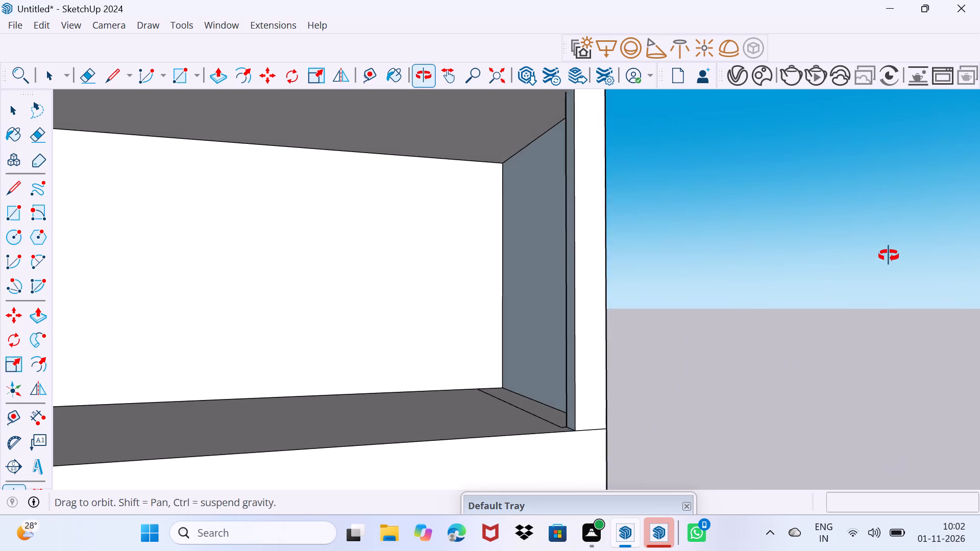
{"action": "middle_click_drag", "start_coordinate": [889, 256], "coordinate": [967, 310]}
{"action": "left_click", "coordinate": [574, 421]}
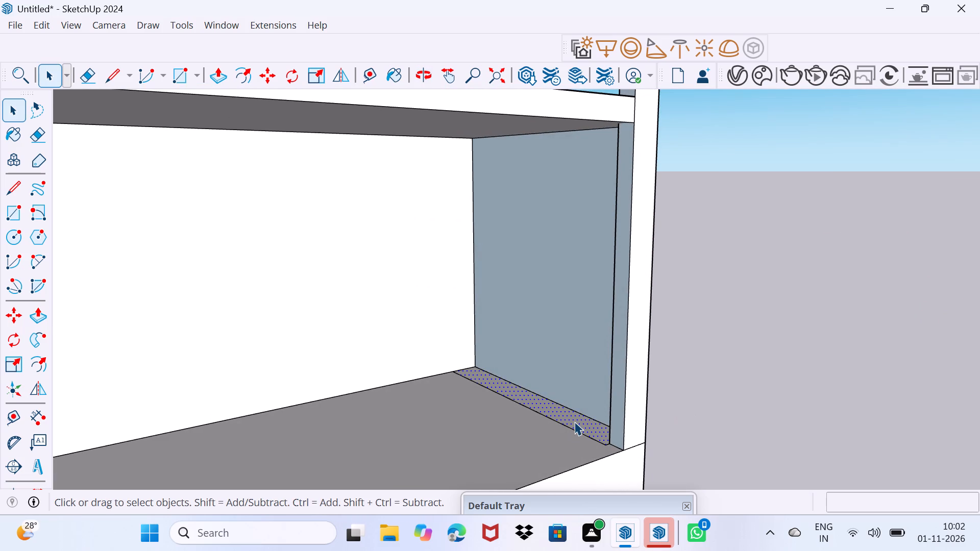
{"action": "key", "text": "p"}
{"action": "left_click", "coordinate": [574, 421]}
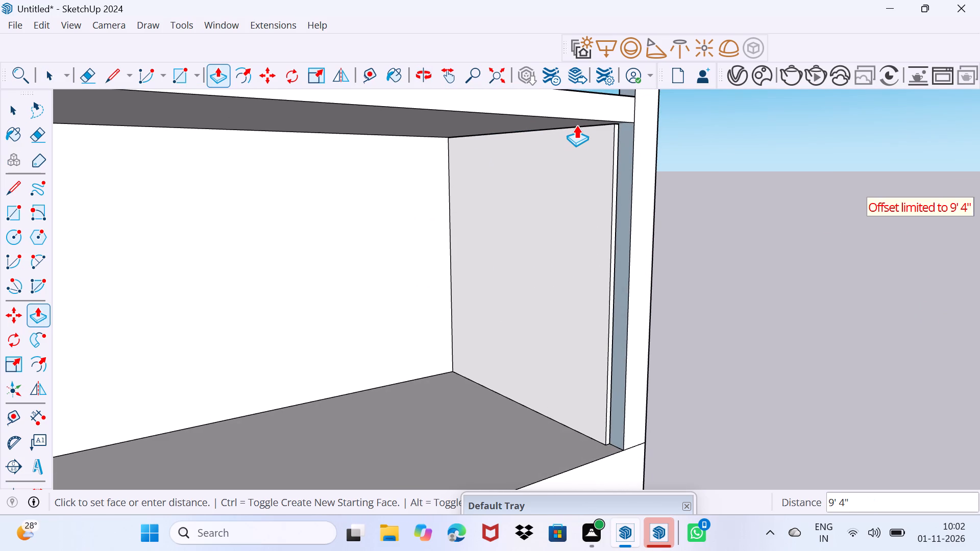
{"action": "left_click", "coordinate": [576, 125]}
{"action": "key", "text": "space"}
Push/Pull the side wall's inner face outward slightly to align it with the corner post.
{"action": "left_click", "coordinate": [579, 317]}
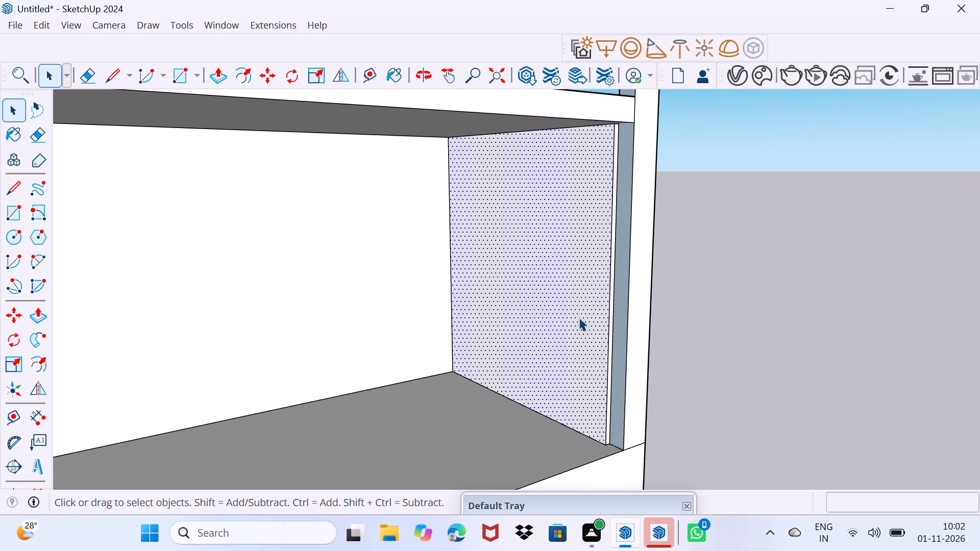
{"action": "key", "text": "p"}
{"action": "left_click", "coordinate": [579, 317]}
{"action": "left_click", "coordinate": [617, 343]}
{"action": "key", "text": "space"}
{"action": "left_click_drag", "start_coordinate": [546, 391], "coordinate": [565, 366]}
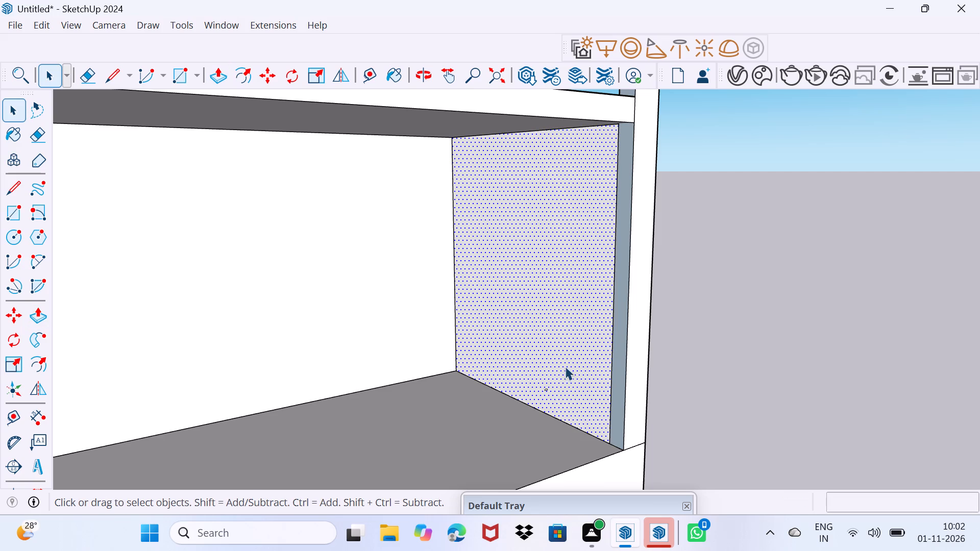
{"action": "left_click_drag", "start_coordinate": [565, 366], "coordinate": [585, 337]}
Erase the leftover outline edges of the filled opening on the building's outer side wall to merge the faces.
{"action": "middle_click_drag", "start_coordinate": [599, 329], "coordinate": [191, 344]}
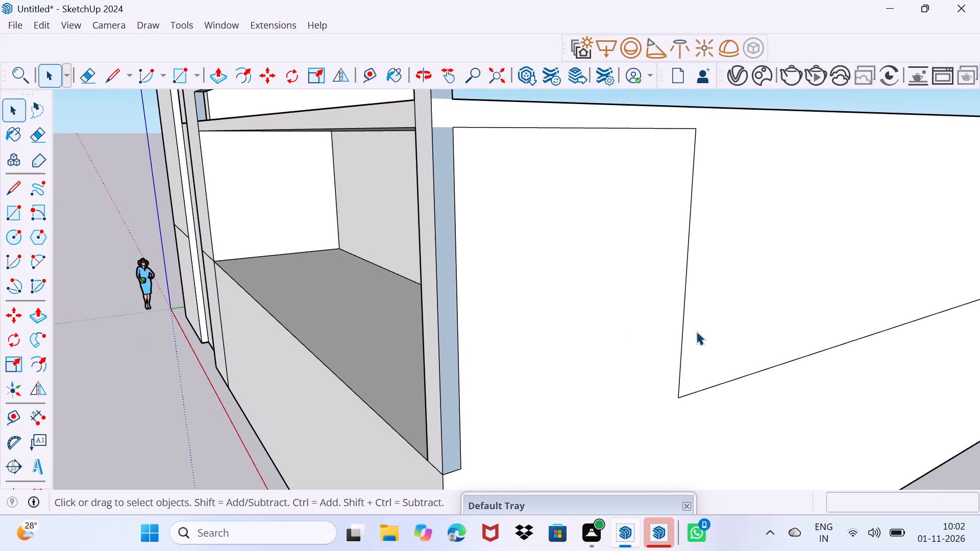
{"action": "key", "text": "e"}
{"action": "left_click", "coordinate": [683, 329]}
{"action": "left_click_drag", "start_coordinate": [743, 369], "coordinate": [744, 408]}
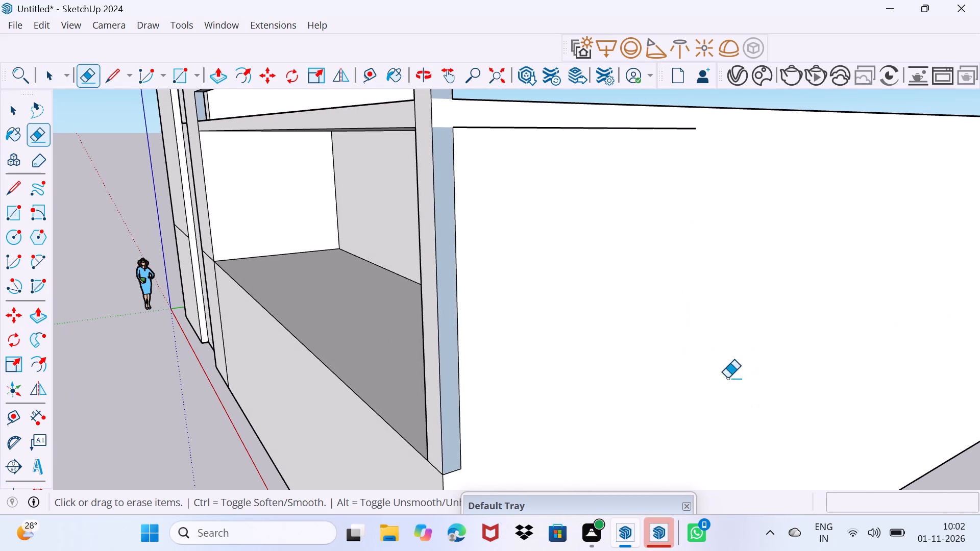
{"action": "left_click", "coordinate": [604, 130]}
Examine the enclosed terrace, the side wall and the front elevation from several angles.
{"action": "scroll", "coordinate": [488, 273], "scroll_direction": "down", "scroll_amount": 8}
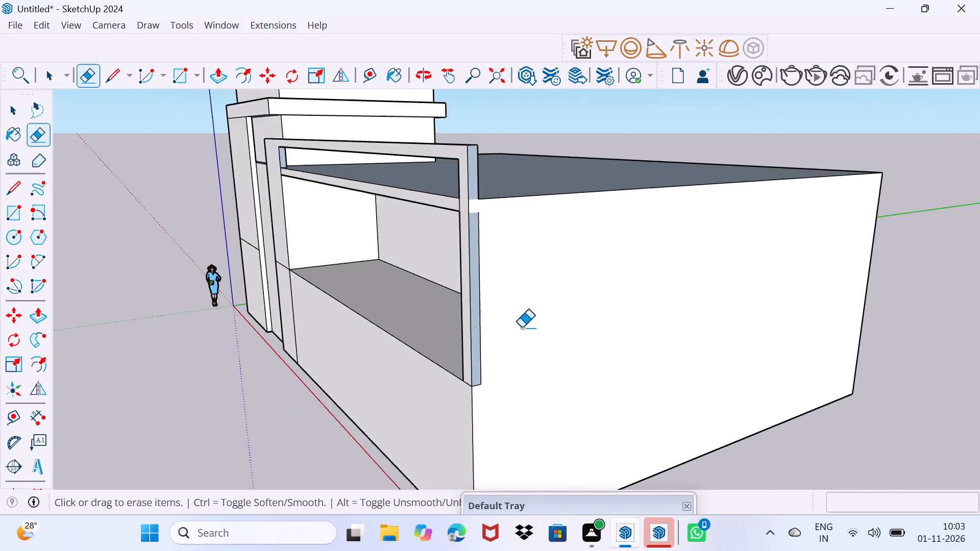
{"action": "middle_click_drag", "start_coordinate": [499, 360], "coordinate": [315, 409]}
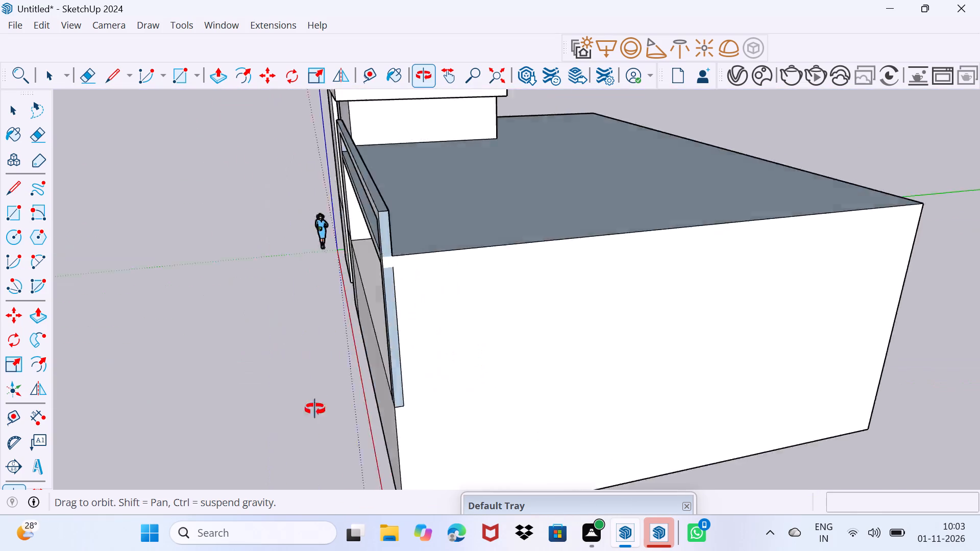
{"action": "middle_click_drag", "start_coordinate": [315, 409], "coordinate": [725, 319]}
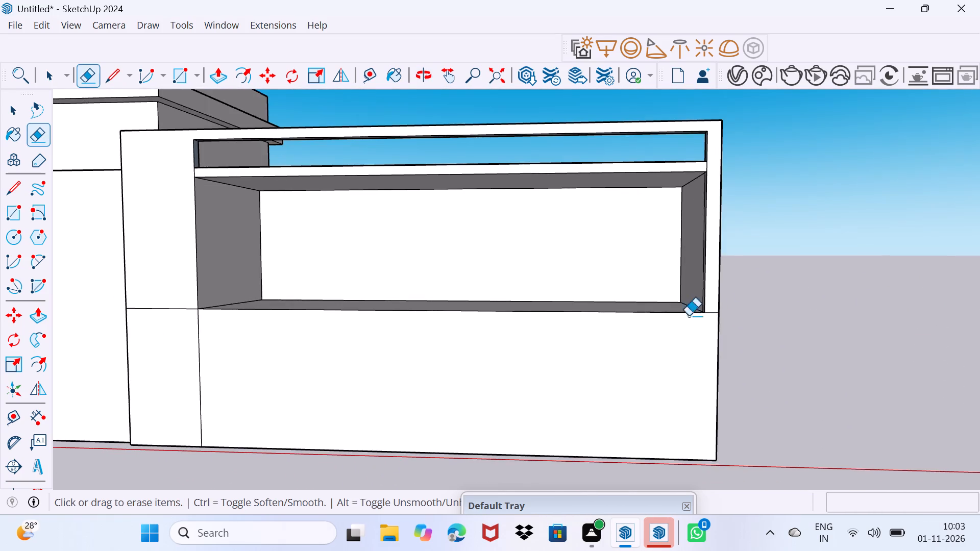
{"action": "scroll", "coordinate": [506, 324], "scroll_direction": "up", "scroll_amount": 2}
{"action": "middle_click_drag", "start_coordinate": [447, 337], "coordinate": [569, 367]}
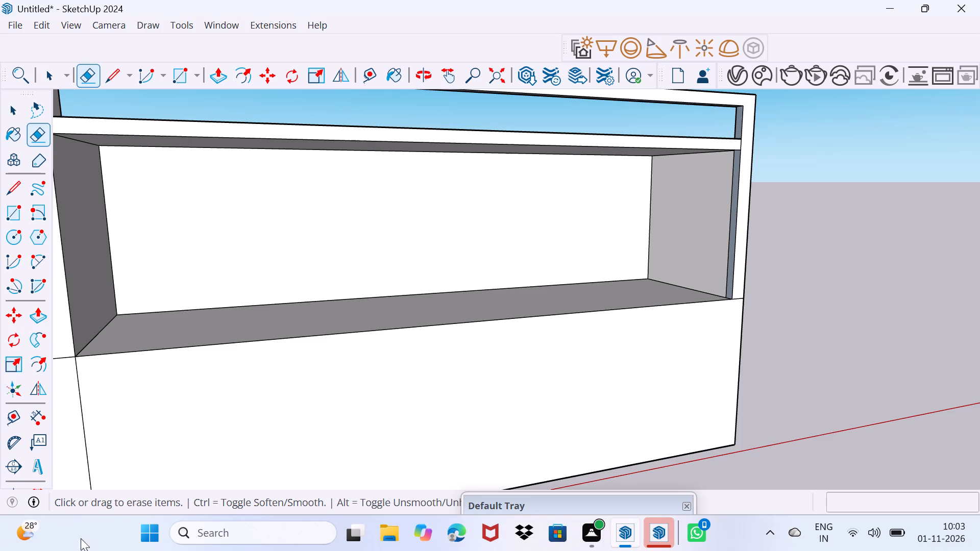
{"action": "scroll", "coordinate": [0, 463], "scroll_direction": "down", "scroll_amount": 3}
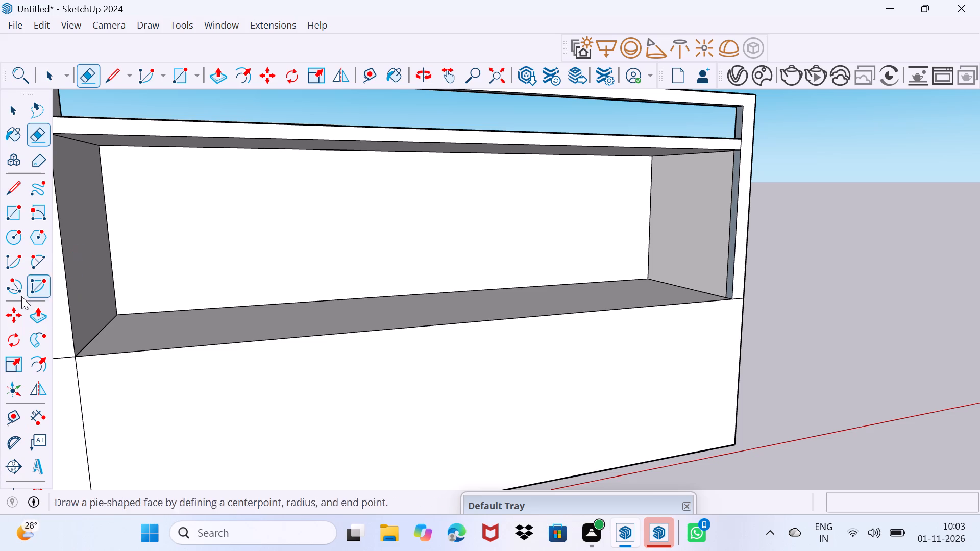
{"action": "scroll", "coordinate": [66, 302], "scroll_direction": "down", "scroll_amount": 11}
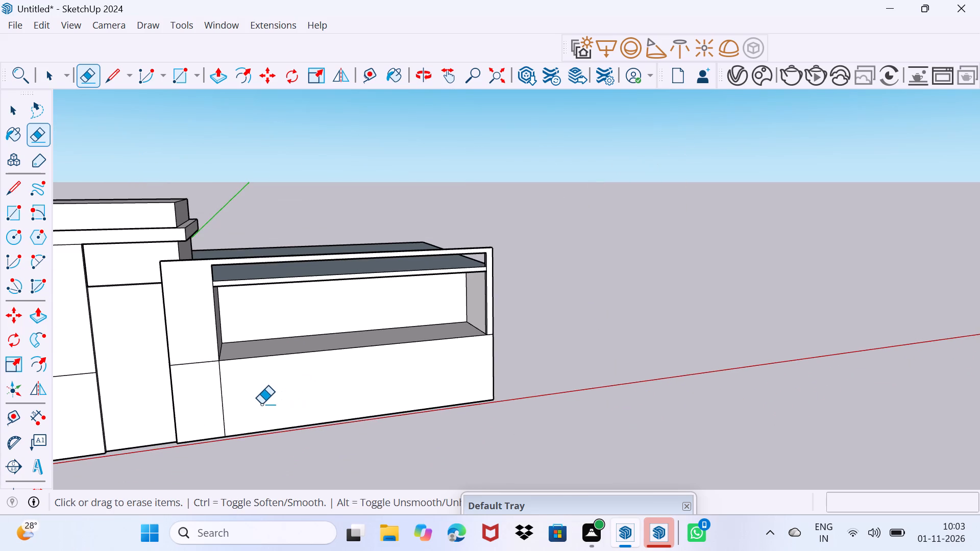
{"action": "key", "text": "space"}
{"action": "scroll", "coordinate": [121, 367], "scroll_direction": "up", "scroll_amount": 3}
{"action": "middle_click_drag", "start_coordinate": [143, 365], "coordinate": [454, 331]}
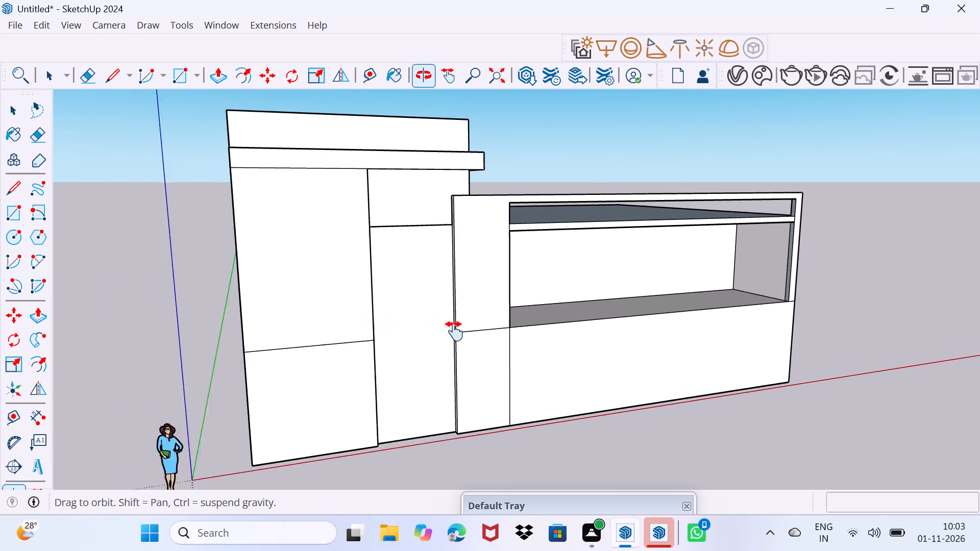
{"action": "middle_click_drag", "start_coordinate": [454, 331], "coordinate": [473, 335]}
{"action": "middle_click_drag", "start_coordinate": [438, 358], "coordinate": [333, 363]}
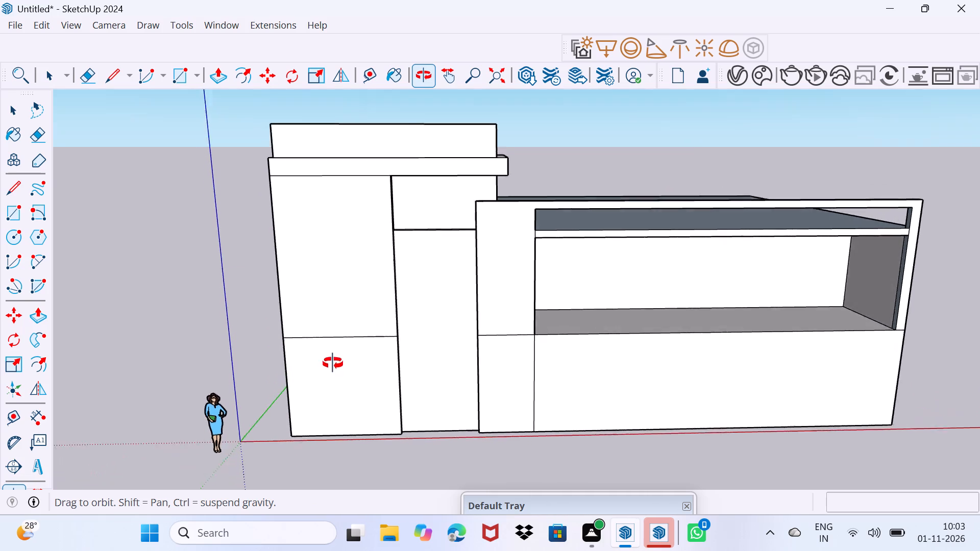
{"action": "middle_click_drag", "start_coordinate": [333, 363], "coordinate": [248, 347]}
Push the lower front panel of the tall corner block inward 6 7/8".
{"action": "scroll", "coordinate": [463, 328], "scroll_direction": "up", "scroll_amount": 4}
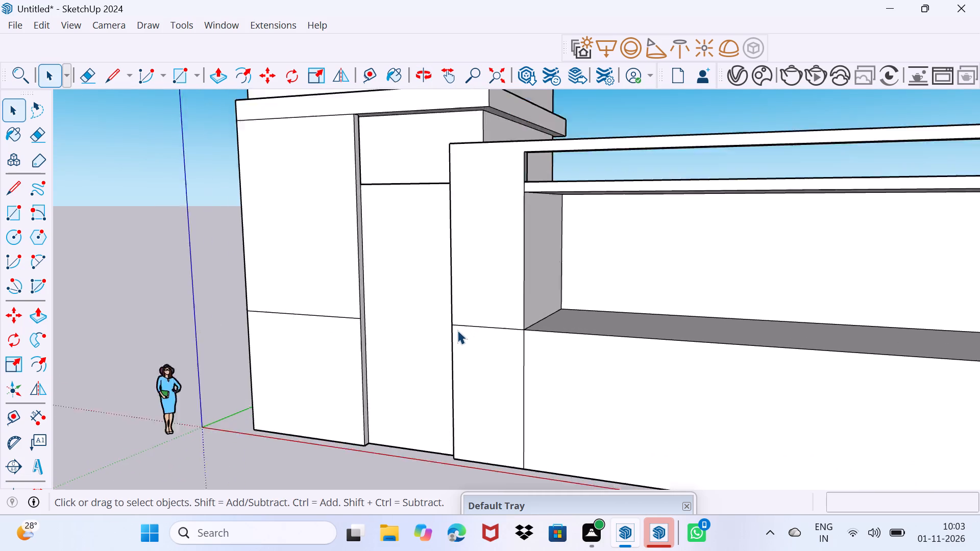
{"action": "scroll", "coordinate": [457, 330], "scroll_direction": "up", "scroll_amount": 2}
{"action": "middle_click_drag", "start_coordinate": [456, 337], "coordinate": [362, 347]}
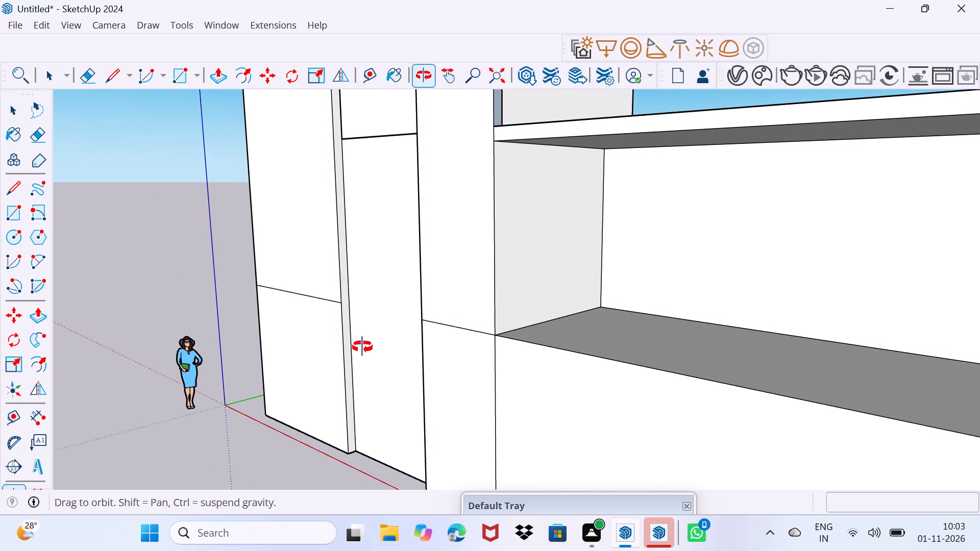
{"action": "middle_click_drag", "start_coordinate": [362, 347], "coordinate": [348, 348]}
{"action": "scroll", "coordinate": [342, 349], "scroll_direction": "up", "scroll_amount": 2}
{"action": "left_click", "coordinate": [604, 380]}
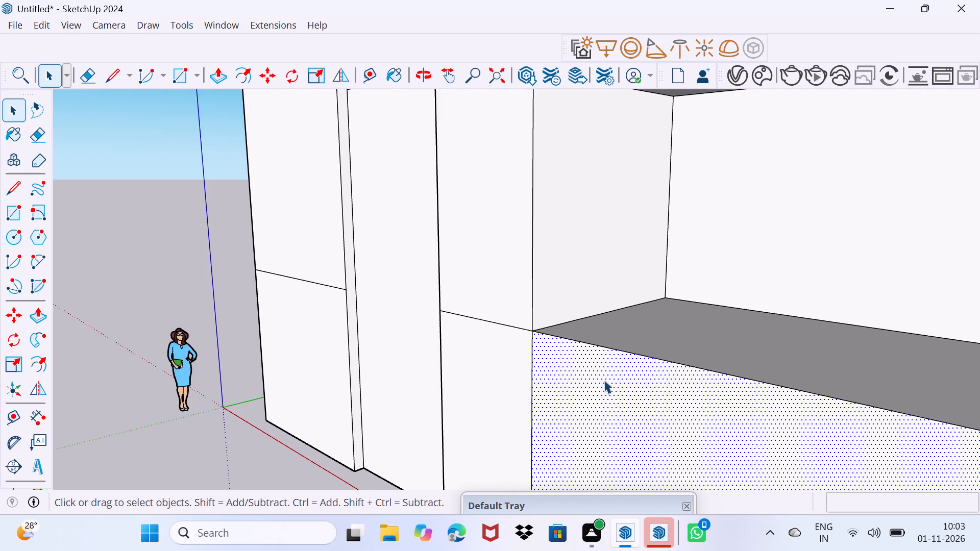
{"action": "key", "text": "n"}
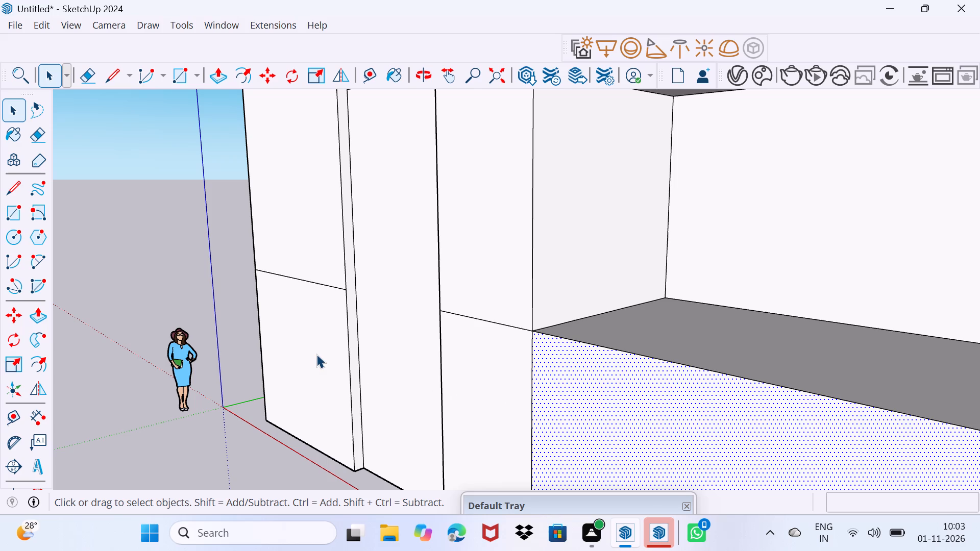
{"action": "left_click_drag", "start_coordinate": [301, 386], "coordinate": [344, 343]}
{"action": "key", "text": "p"}
{"action": "left_click", "coordinate": [322, 359]}
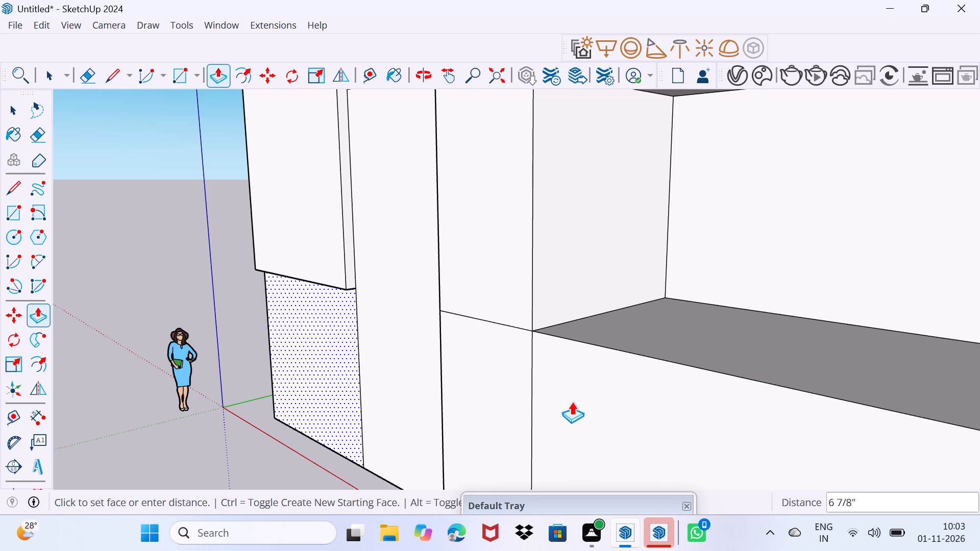
{"action": "left_click", "coordinate": [578, 406]}
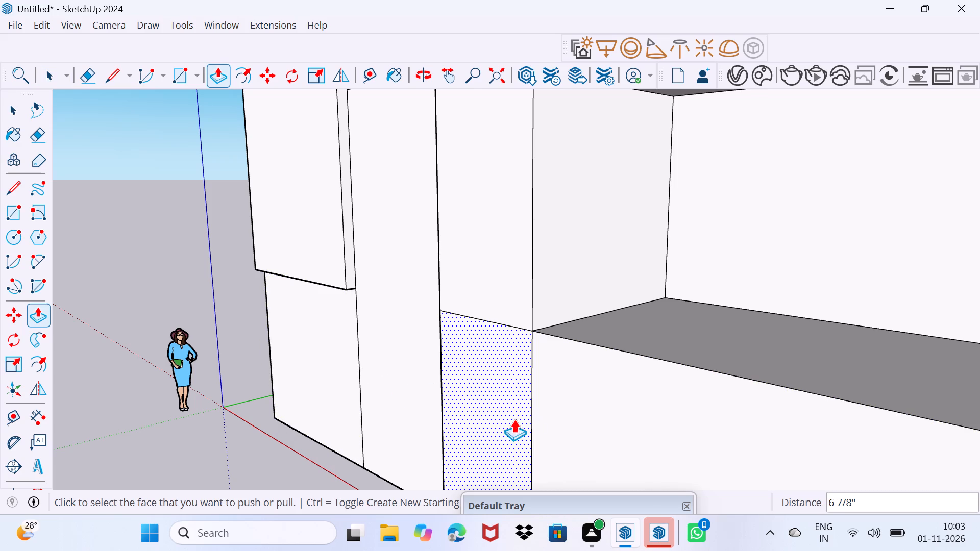
Push the narrow lower panel beneath the front frame's post and the wide panel below the terrace inward 6 7/8" each.
{"action": "left_click", "coordinate": [496, 422]}
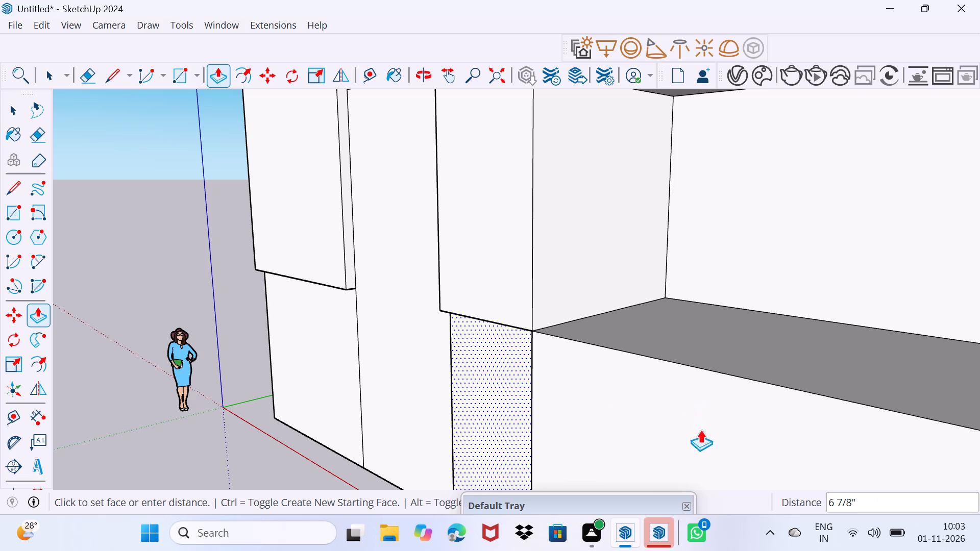
{"action": "middle_click_drag", "start_coordinate": [602, 431], "coordinate": [825, 366]}
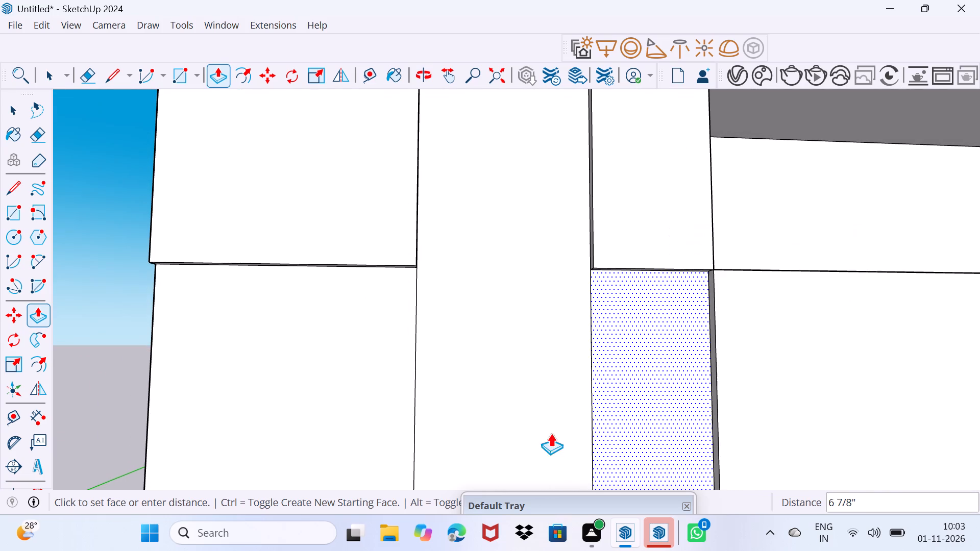
{"action": "middle_click_drag", "start_coordinate": [771, 402], "coordinate": [729, 418]}
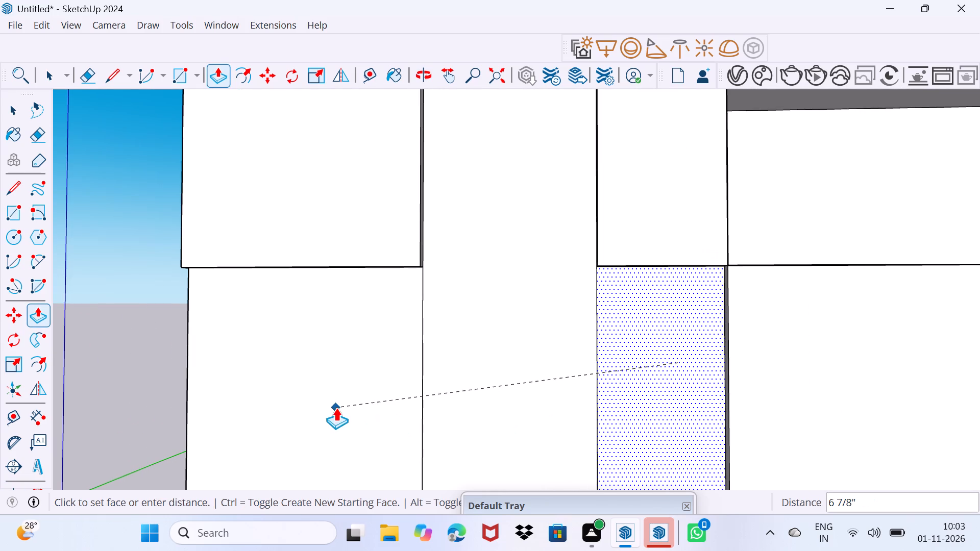
{"action": "left_click", "coordinate": [336, 408]}
{"action": "left_click", "coordinate": [797, 360]}
{"action": "left_click", "coordinate": [409, 431]}
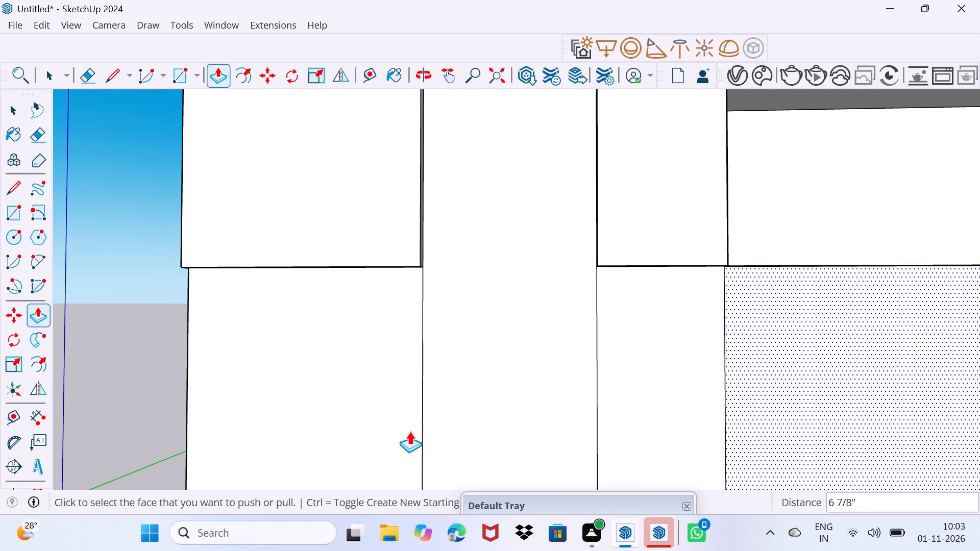
{"action": "key", "text": "space"}
{"action": "left_click_drag", "start_coordinate": [445, 446], "coordinate": [594, 363]}
Erase the vertical edges dividing the recessed lower front wall to merge its panels into one face.
{"action": "middle_click_drag", "start_coordinate": [723, 320], "coordinate": [865, 322]}
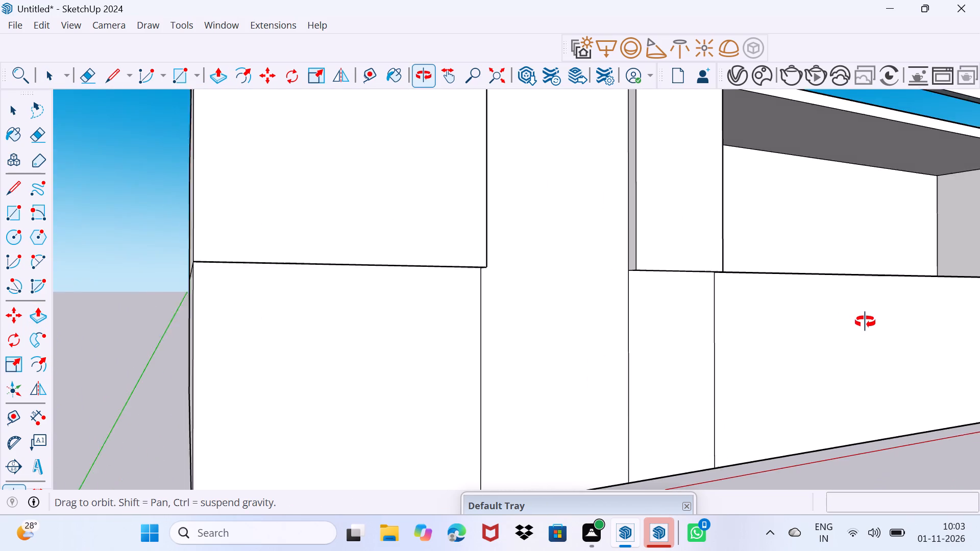
{"action": "middle_click_drag", "start_coordinate": [865, 322], "coordinate": [831, 340]}
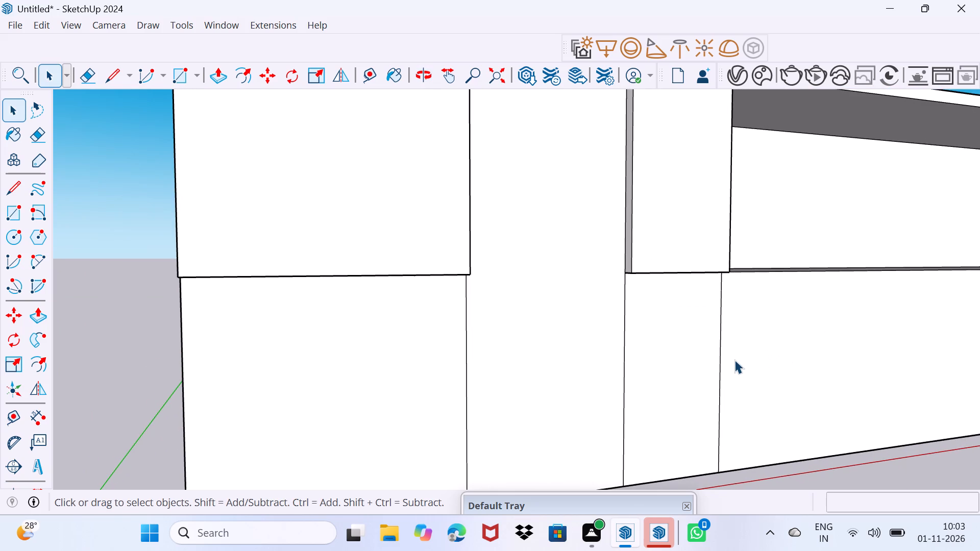
{"action": "key", "text": "e"}
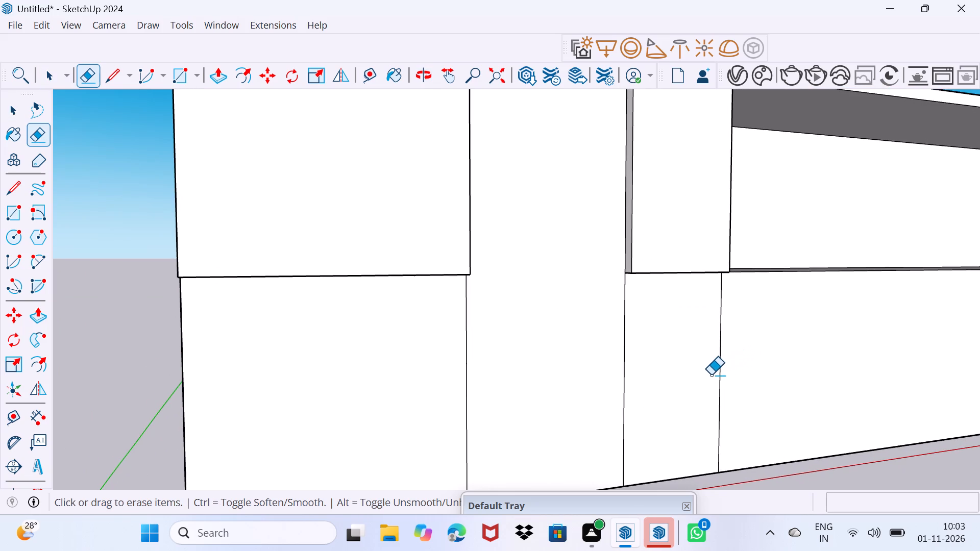
{"action": "left_click", "coordinate": [711, 375]}
{"action": "left_click_drag", "start_coordinate": [730, 373], "coordinate": [742, 370]}
{"action": "left_click_drag", "start_coordinate": [715, 376], "coordinate": [651, 384]}
{"action": "left_click_drag", "start_coordinate": [410, 398], "coordinate": [651, 381]}
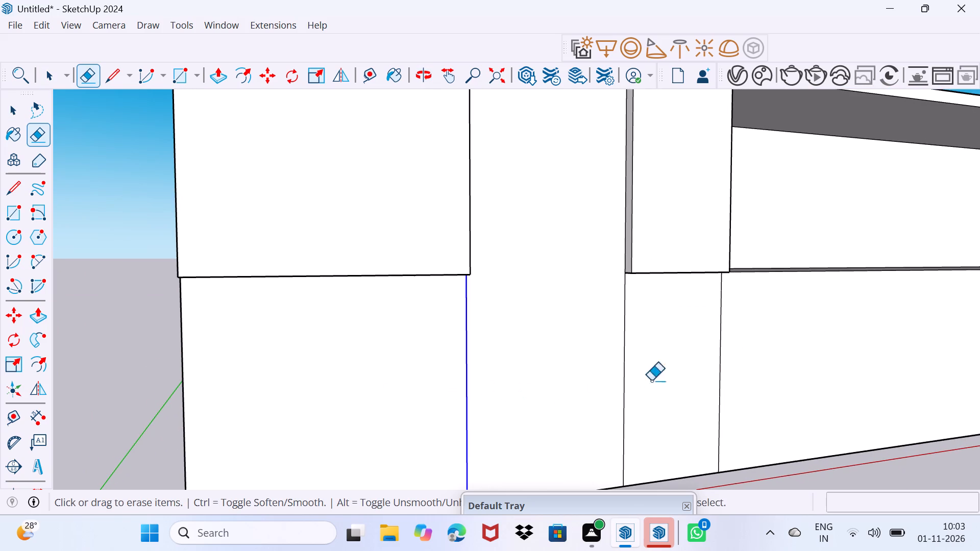
{"action": "left_click_drag", "start_coordinate": [651, 381], "coordinate": [808, 348]}
{"action": "key", "text": "space"}
Push the underside of the front frame's post nearest the corner block up about 1' 5".
{"action": "middle_click_drag", "start_coordinate": [769, 363], "coordinate": [453, 404]}
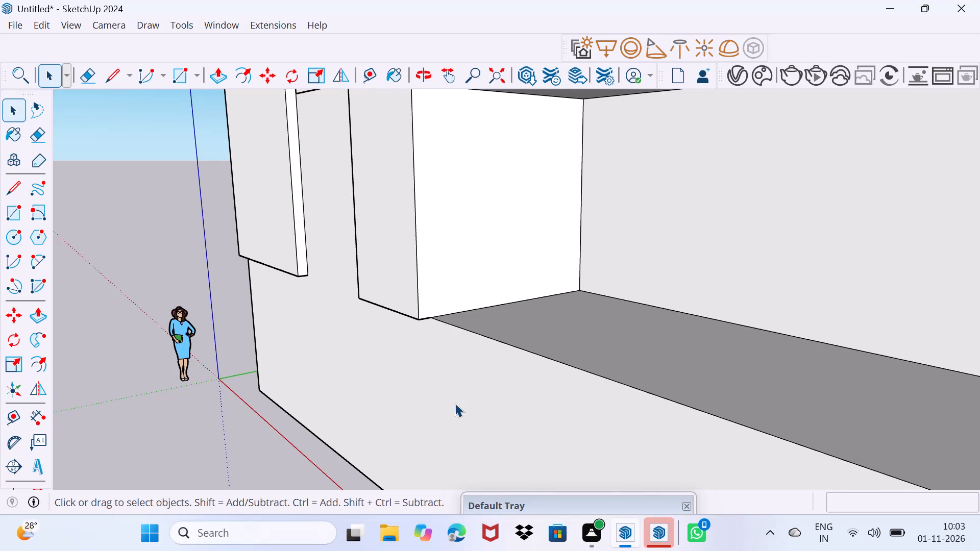
{"action": "scroll", "coordinate": [411, 337], "scroll_direction": "up", "scroll_amount": 2}
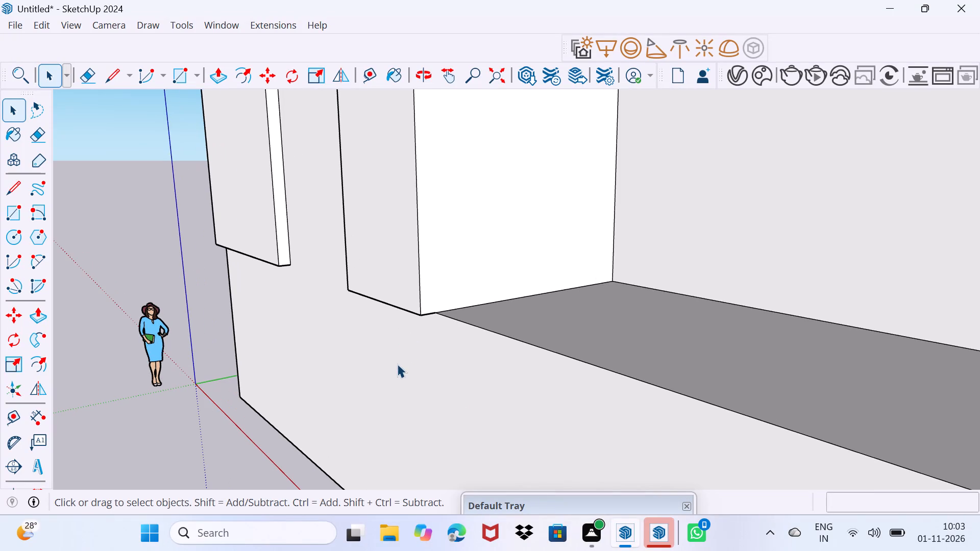
{"action": "middle_click_drag", "start_coordinate": [397, 364], "coordinate": [421, 251]}
{"action": "left_click", "coordinate": [433, 159]}
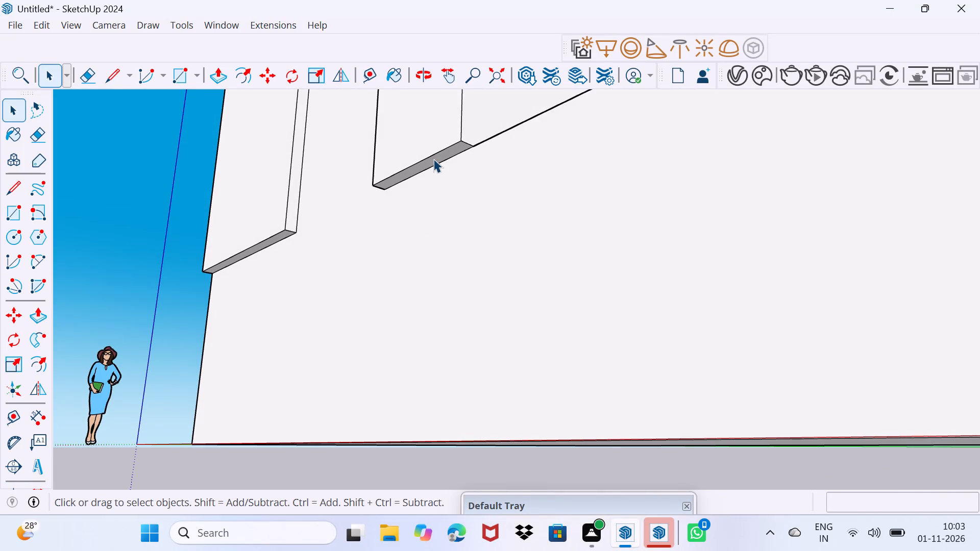
{"action": "key", "text": "p"}
{"action": "left_click", "coordinate": [434, 159]}
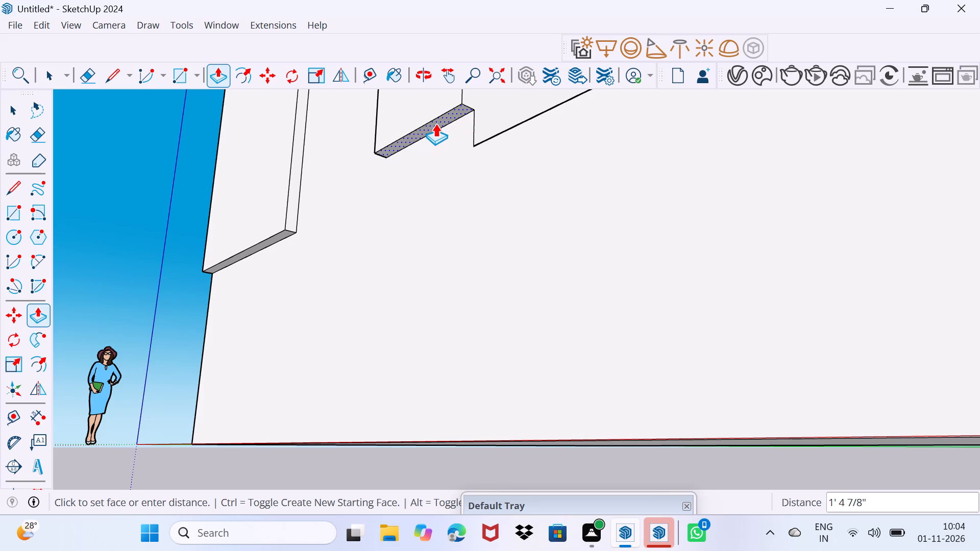
{"action": "left_click", "coordinate": [435, 123]}
{"action": "key", "text": "space"}
{"action": "left_click_drag", "start_coordinate": [352, 253], "coordinate": [402, 161]}
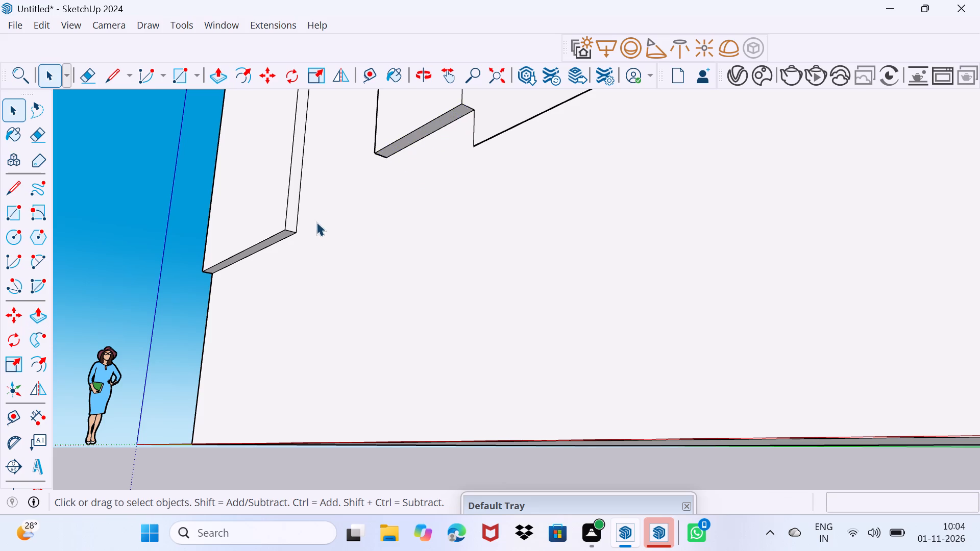
Draw a rectangle about 1' 6" high at the bottom of the narrow side face of the corner block's front projection.
{"action": "scroll", "coordinate": [308, 228], "scroll_direction": "up", "scroll_amount": 1}
{"action": "middle_click_drag", "start_coordinate": [293, 228], "coordinate": [260, 264]}
{"action": "scroll", "coordinate": [215, 254], "scroll_direction": "up", "scroll_amount": 3}
{"action": "middle_click_drag", "start_coordinate": [291, 255], "coordinate": [269, 275]}
{"action": "scroll", "coordinate": [318, 270], "scroll_direction": "up", "scroll_amount": 1}
{"action": "key", "text": "r"}
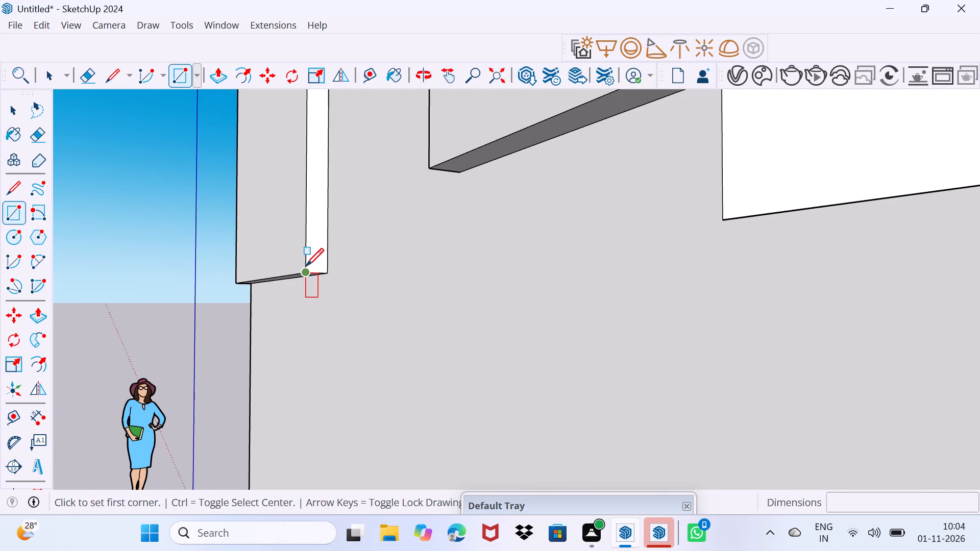
{"action": "left_click", "coordinate": [305, 268]}
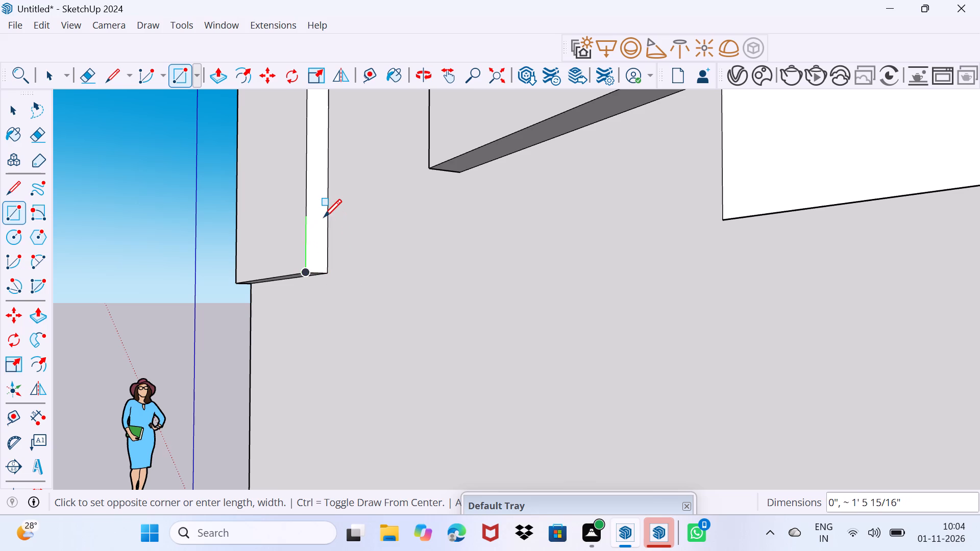
{"action": "left_click", "coordinate": [324, 216]}
{"action": "left_click", "coordinate": [329, 213]}
{"action": "key", "text": "space"}
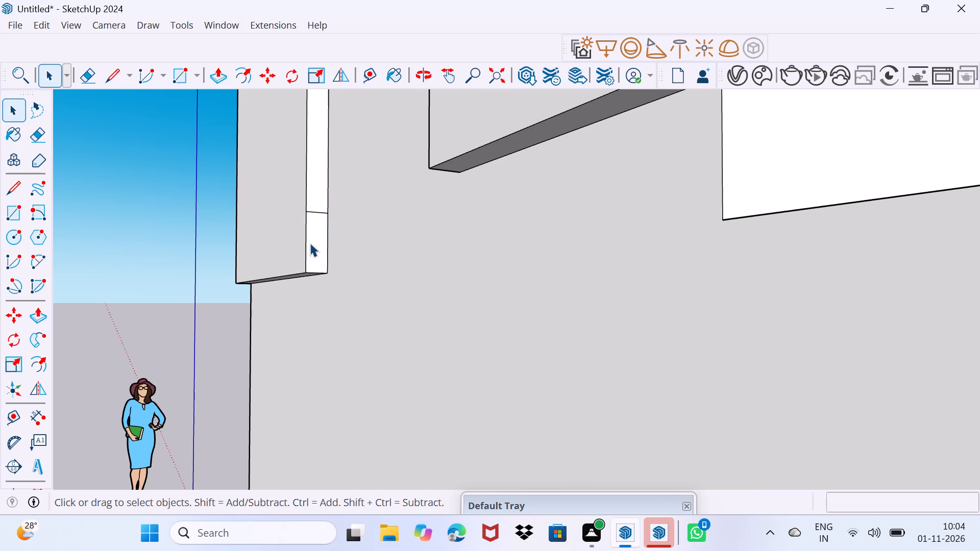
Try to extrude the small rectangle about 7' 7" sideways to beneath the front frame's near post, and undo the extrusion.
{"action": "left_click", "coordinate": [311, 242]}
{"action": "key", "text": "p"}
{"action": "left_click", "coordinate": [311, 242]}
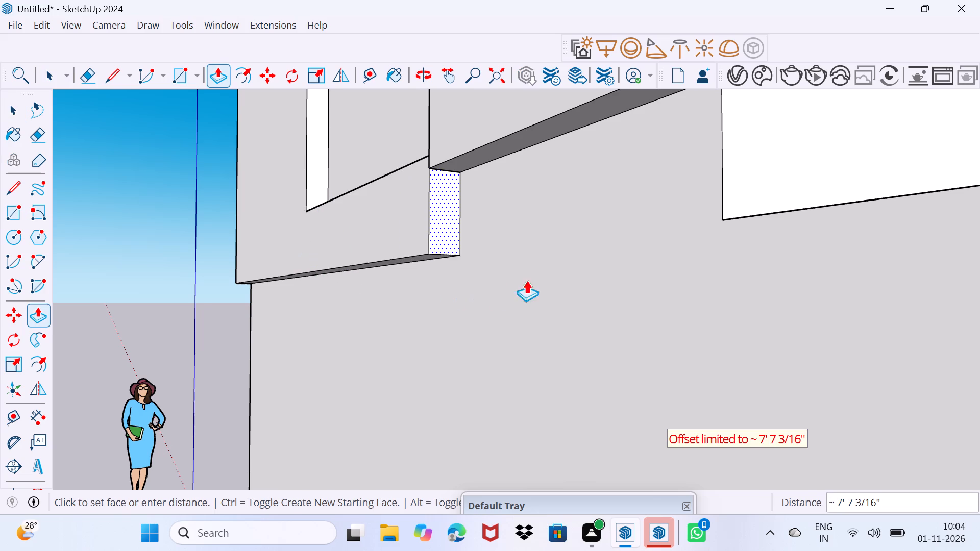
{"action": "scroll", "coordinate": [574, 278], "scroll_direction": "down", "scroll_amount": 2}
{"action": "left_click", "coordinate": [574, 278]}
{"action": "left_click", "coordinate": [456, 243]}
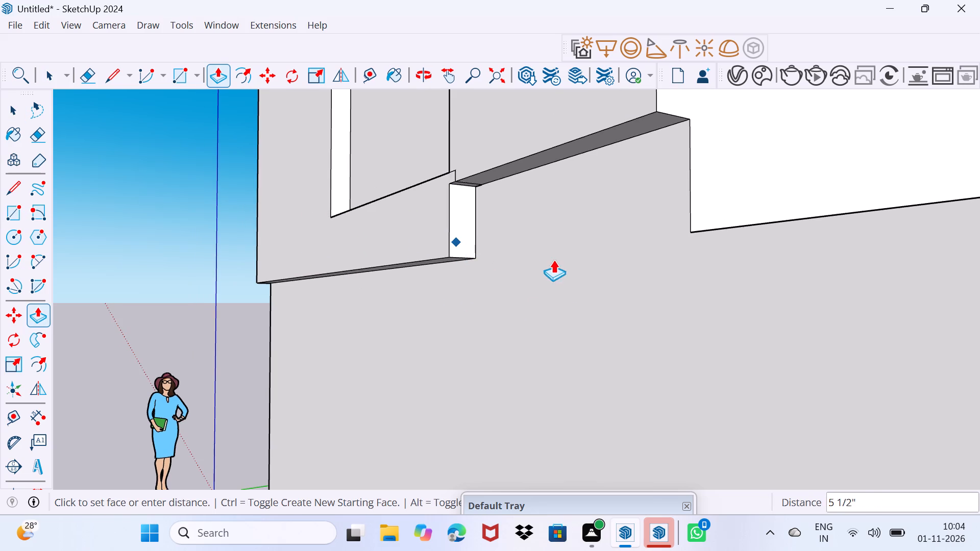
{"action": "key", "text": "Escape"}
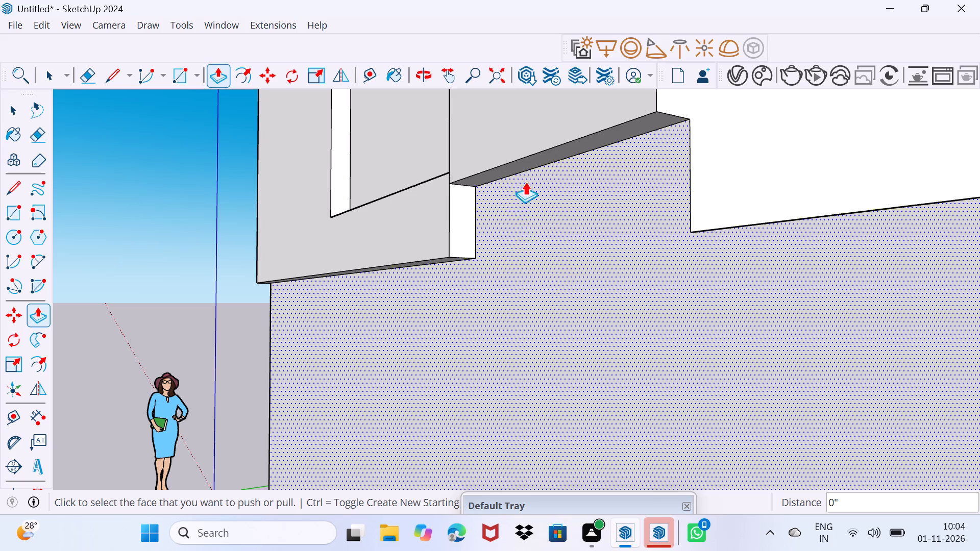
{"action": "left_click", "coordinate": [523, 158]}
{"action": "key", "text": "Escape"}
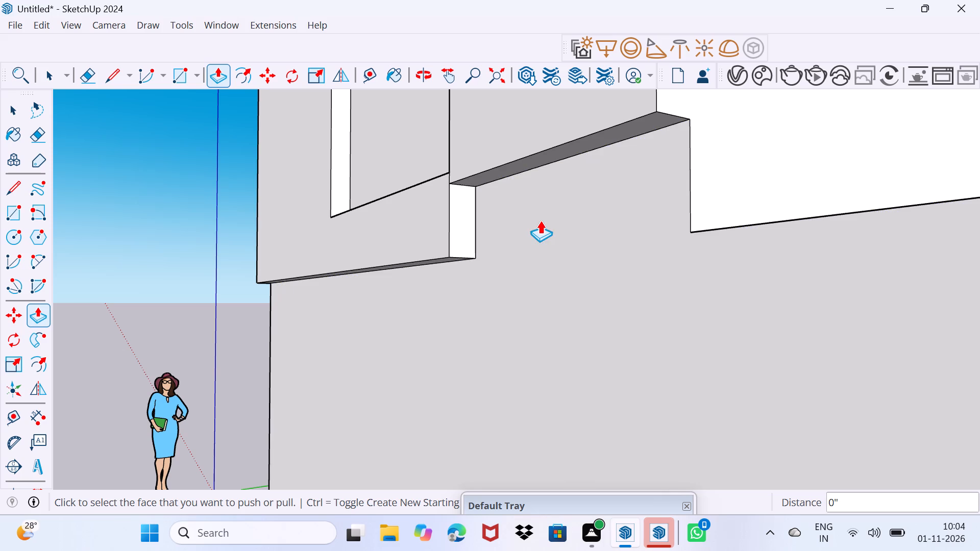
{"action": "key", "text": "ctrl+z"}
Push the underside of the front frame's near post up another 9 15/16".
{"action": "left_click", "coordinate": [522, 162]}
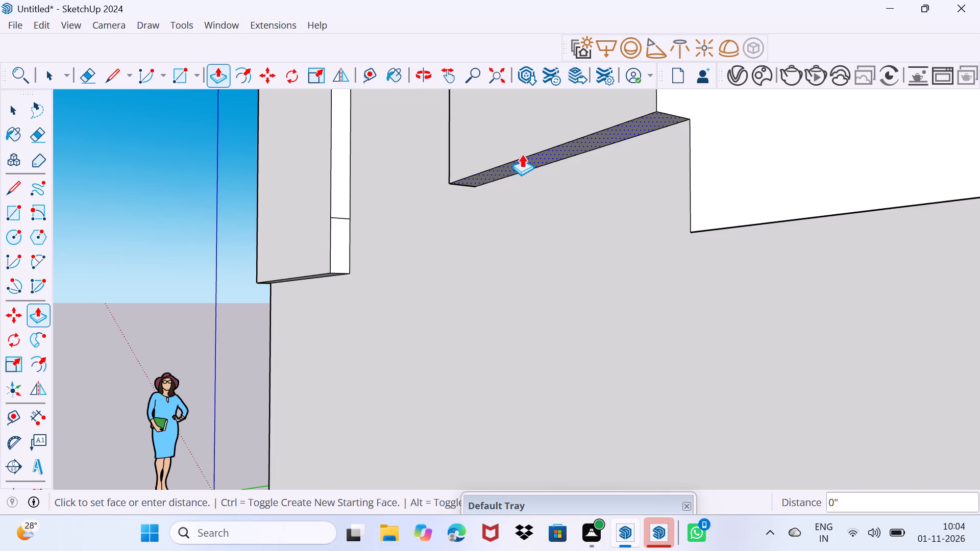
{"action": "left_click", "coordinate": [525, 111]}
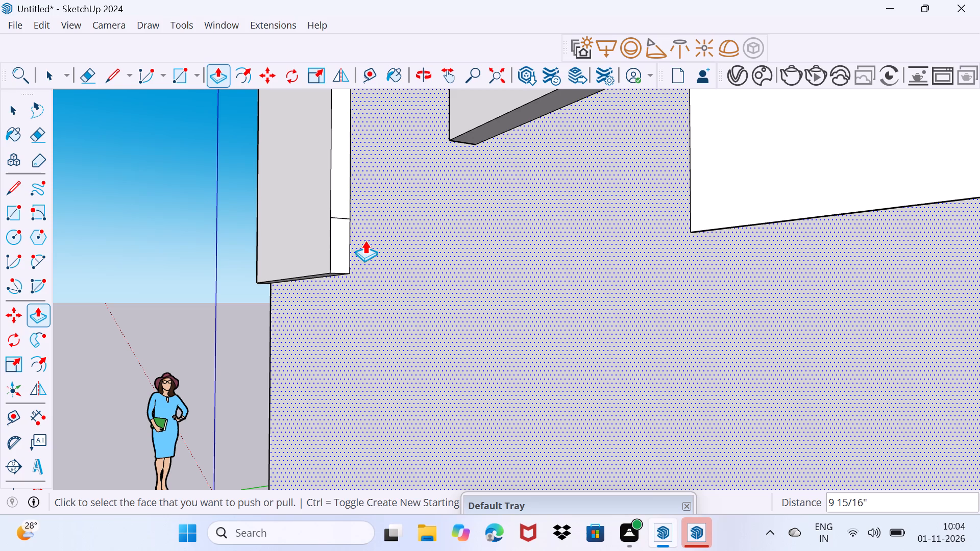
{"action": "key", "text": "Escape"}
Extrude the small rectangle about 13' beneath the near post, and extend the band about 35' 5" more to the frame's far post.
{"action": "left_click", "coordinate": [341, 243]}
{"action": "scroll", "coordinate": [704, 234], "scroll_direction": "down", "scroll_amount": 5}
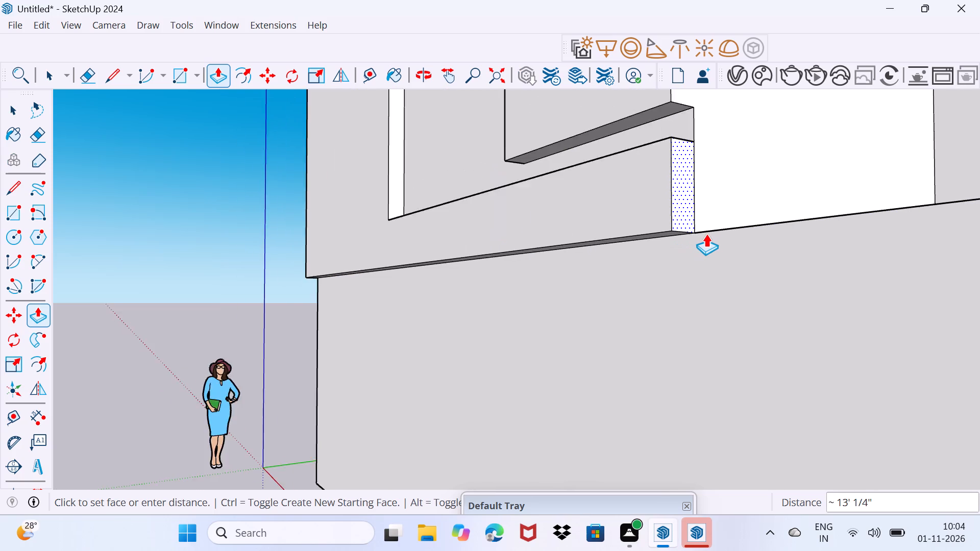
{"action": "scroll", "coordinate": [706, 234], "scroll_direction": "down", "scroll_amount": 3}
{"action": "left_click", "coordinate": [810, 234]}
{"action": "left_click", "coordinate": [692, 216]}
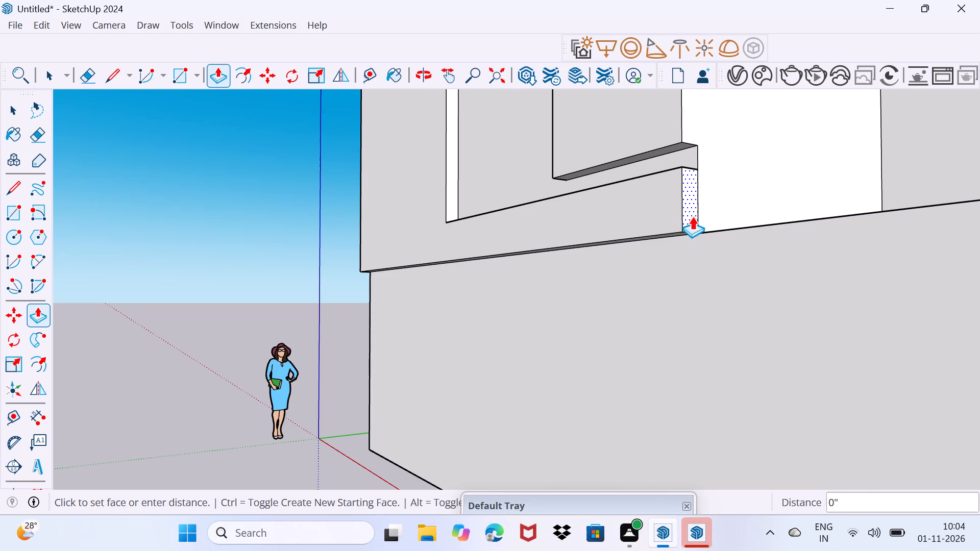
{"action": "scroll", "coordinate": [791, 217], "scroll_direction": "down", "scroll_amount": 7}
{"action": "middle_click_drag", "start_coordinate": [795, 222], "coordinate": [787, 282]}
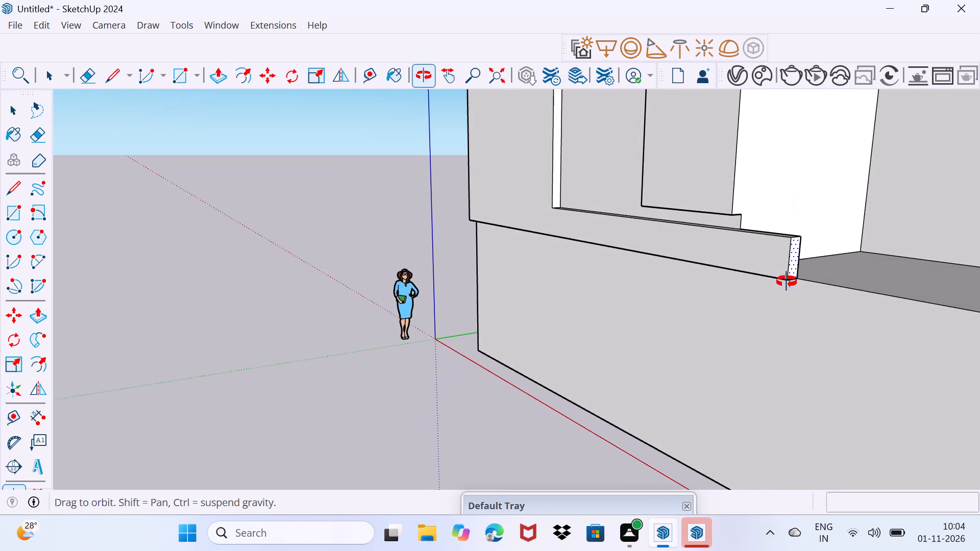
{"action": "middle_click_drag", "start_coordinate": [787, 282], "coordinate": [314, 241]}
{"action": "scroll", "coordinate": [548, 342], "scroll_direction": "down", "scroll_amount": 9}
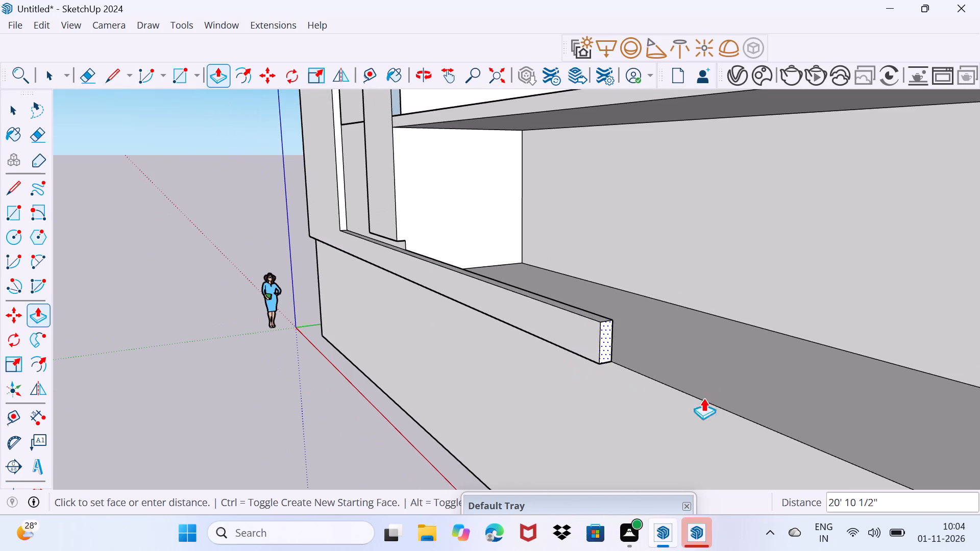
{"action": "middle_click_drag", "start_coordinate": [723, 401], "coordinate": [276, 252]}
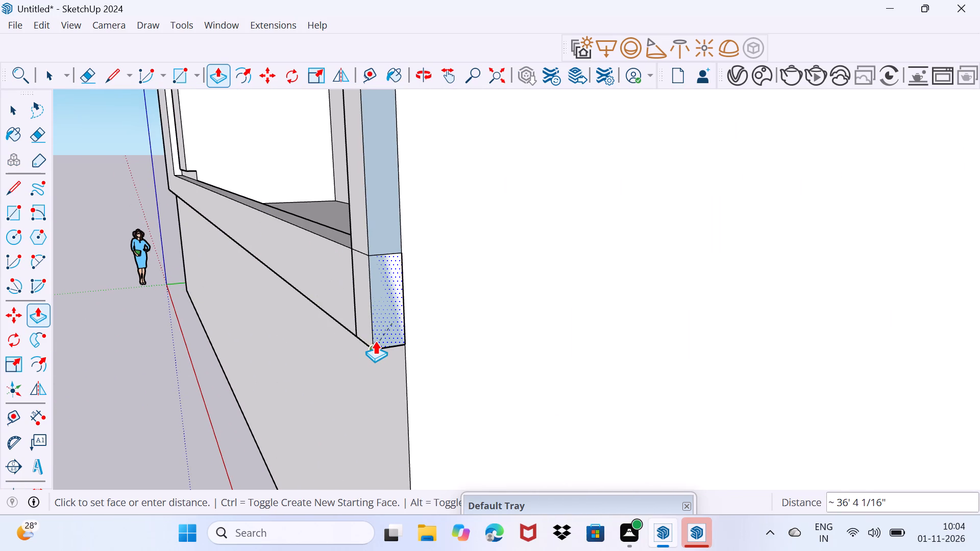
{"action": "left_click", "coordinate": [356, 316]}
{"action": "key", "text": "space"}
{"action": "left_click_drag", "start_coordinate": [334, 346], "coordinate": [361, 313]}
Pull the underside of the front frame's near post down to meet the top edge of the new horizontal band.
{"action": "middle_click_drag", "start_coordinate": [257, 275], "coordinate": [340, 288]}
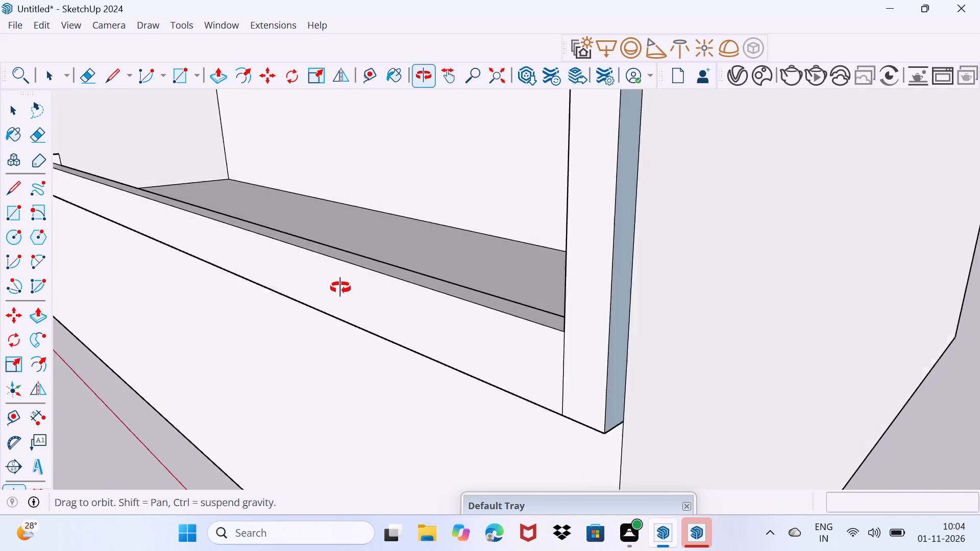
{"action": "middle_click_drag", "start_coordinate": [340, 288], "coordinate": [724, 377]}
{"action": "scroll", "coordinate": [576, 330], "scroll_direction": "down", "scroll_amount": 7}
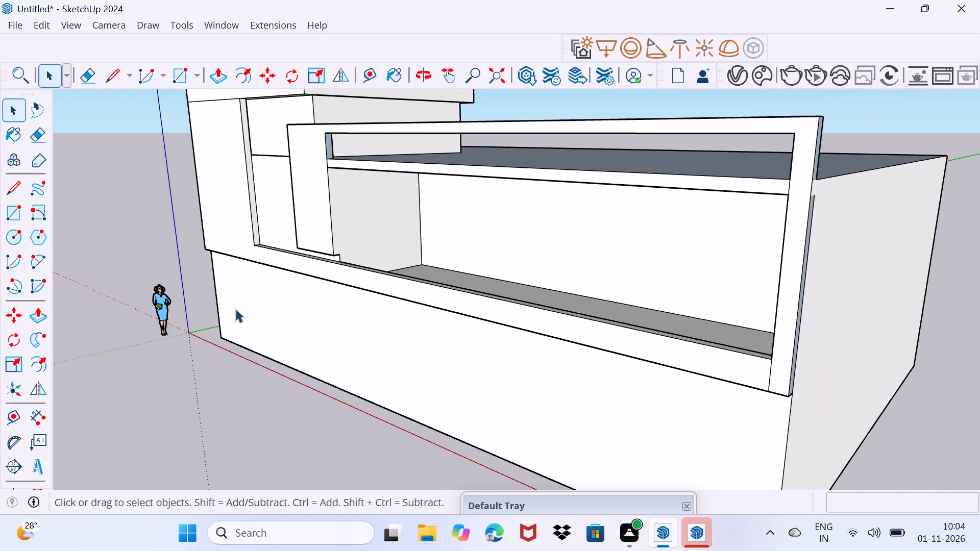
{"action": "scroll", "coordinate": [238, 275], "scroll_direction": "up", "scroll_amount": 4}
{"action": "scroll", "coordinate": [328, 287], "scroll_direction": "up", "scroll_amount": 5}
{"action": "middle_click_drag", "start_coordinate": [358, 272], "coordinate": [375, 216]}
{"action": "scroll", "coordinate": [388, 178], "scroll_direction": "up", "scroll_amount": 2}
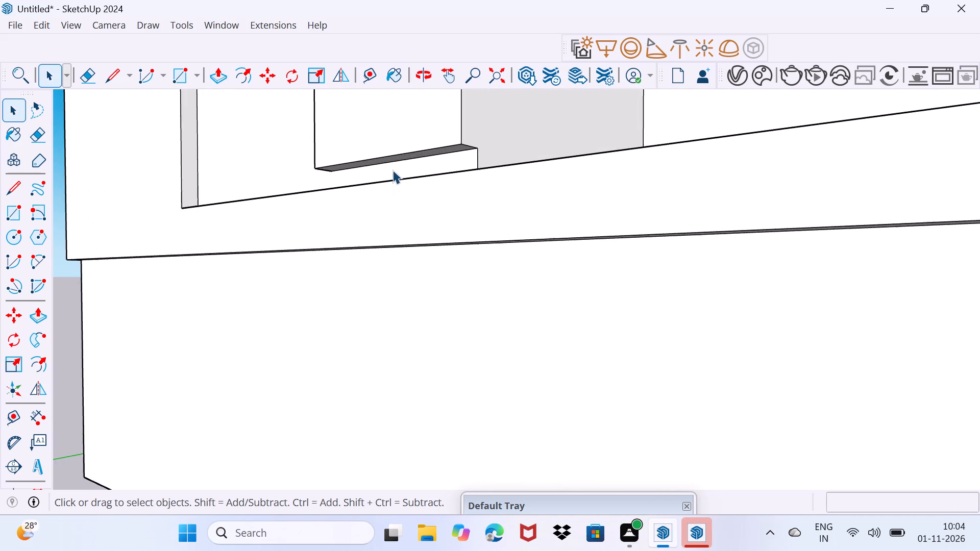
{"action": "scroll", "coordinate": [393, 170], "scroll_direction": "up", "scroll_amount": 4}
{"action": "left_click", "coordinate": [410, 157]}
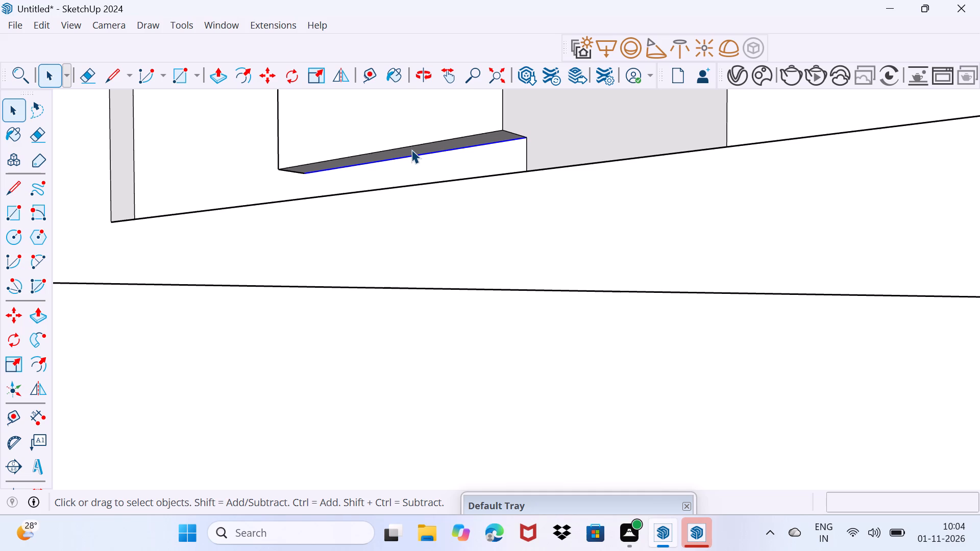
{"action": "left_click", "coordinate": [411, 149]}
{"action": "key", "text": "p"}
{"action": "left_click", "coordinate": [411, 149]}
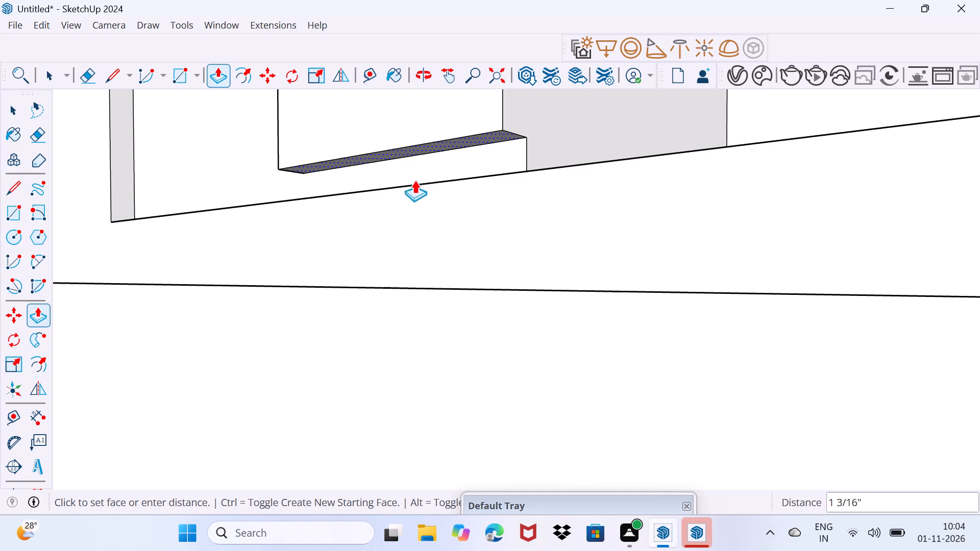
{"action": "left_click", "coordinate": [419, 192]}
{"action": "key", "text": "space"}
{"action": "left_click_drag", "start_coordinate": [402, 233], "coordinate": [473, 178]}
Paint the front frame's outer end faces and its rear face with white from the Colors material collection.
{"action": "middle_click_drag", "start_coordinate": [402, 181], "coordinate": [401, 182]}
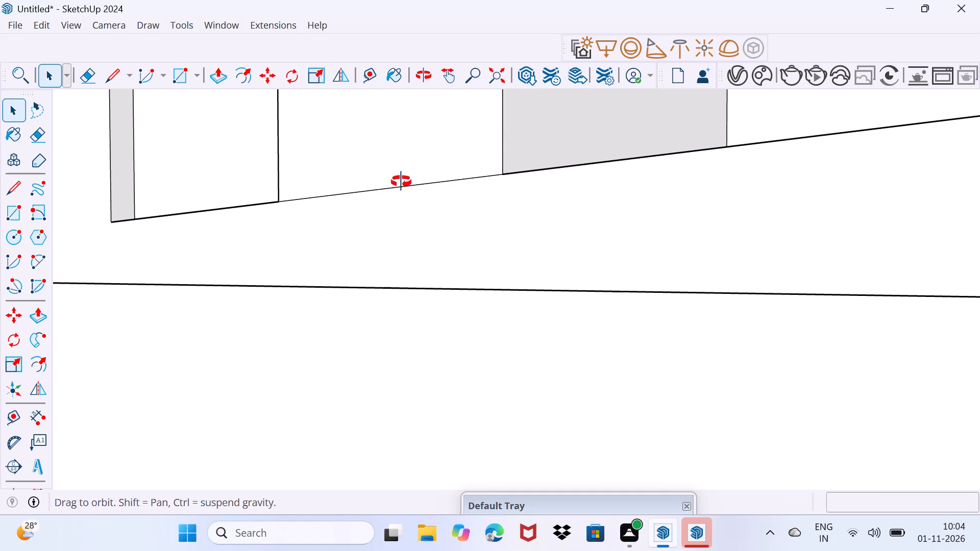
{"action": "middle_click_drag", "start_coordinate": [401, 182], "coordinate": [554, 284]}
{"action": "scroll", "coordinate": [554, 284], "scroll_direction": "down", "scroll_amount": 19}
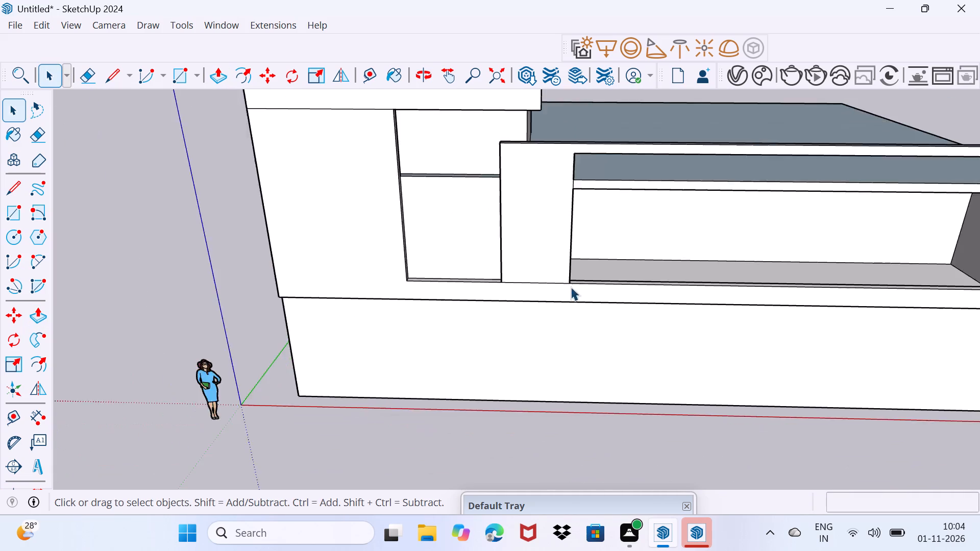
{"action": "scroll", "coordinate": [571, 287], "scroll_direction": "down", "scroll_amount": 3}
{"action": "middle_click_drag", "start_coordinate": [791, 316], "coordinate": [369, 247]}
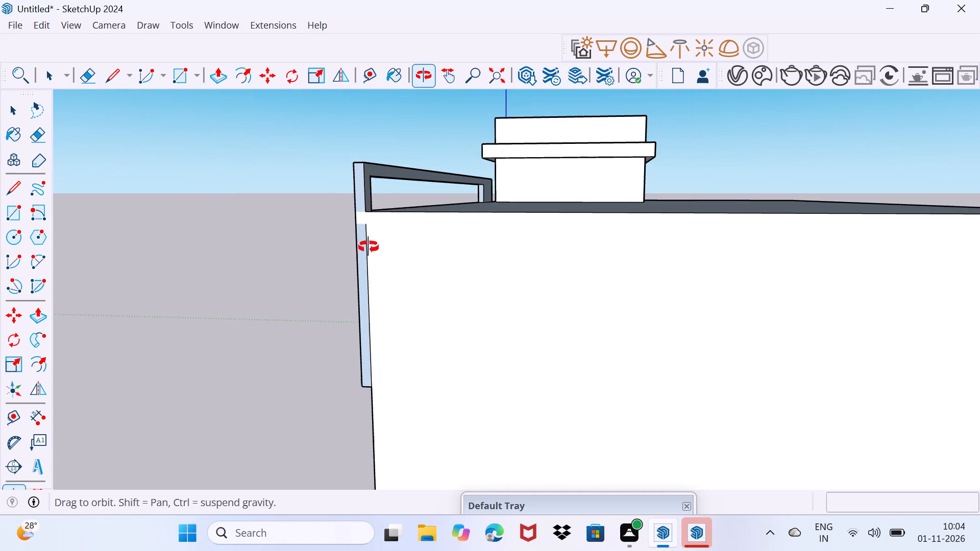
{"action": "middle_click_drag", "start_coordinate": [369, 247], "coordinate": [369, 247]}
{"action": "left_click_drag", "start_coordinate": [574, 503], "coordinate": [630, 402]}
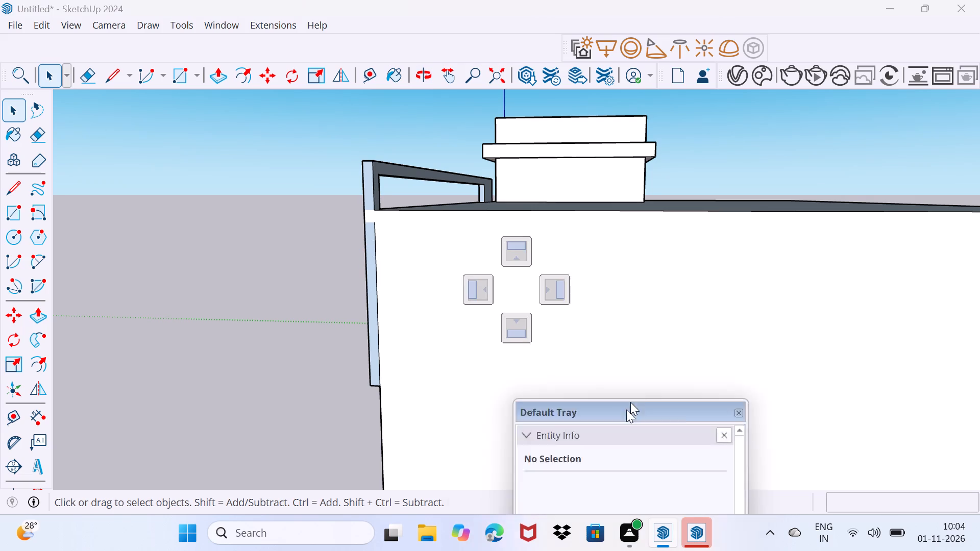
{"action": "left_click_drag", "start_coordinate": [630, 402], "coordinate": [691, 244]}
{"action": "scroll", "coordinate": [660, 358], "scroll_direction": "down", "scroll_amount": 7}
{"action": "scroll", "coordinate": [718, 439], "scroll_direction": "down", "scroll_amount": 2}
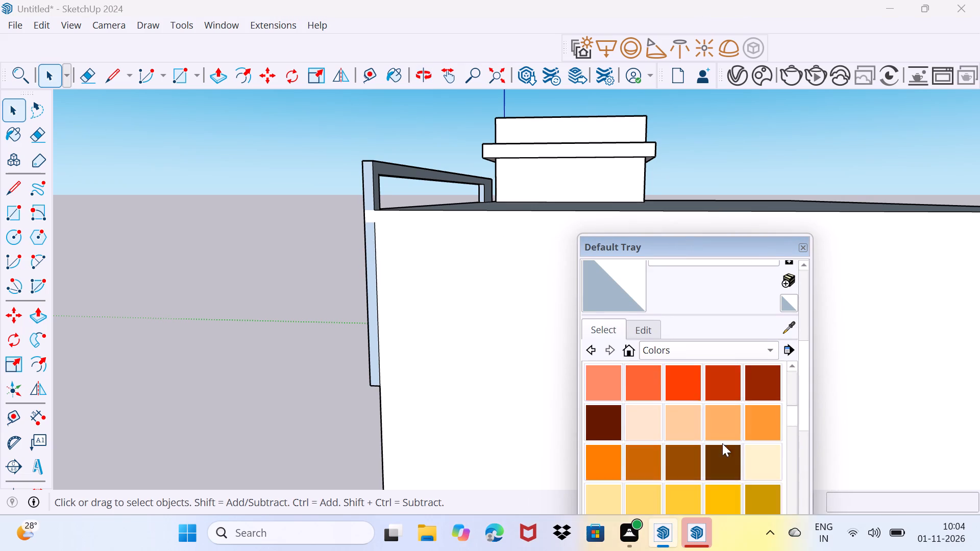
{"action": "scroll", "coordinate": [722, 443], "scroll_direction": "down", "scroll_amount": 19}
{"action": "scroll", "coordinate": [739, 459], "scroll_direction": "up", "scroll_amount": 3}
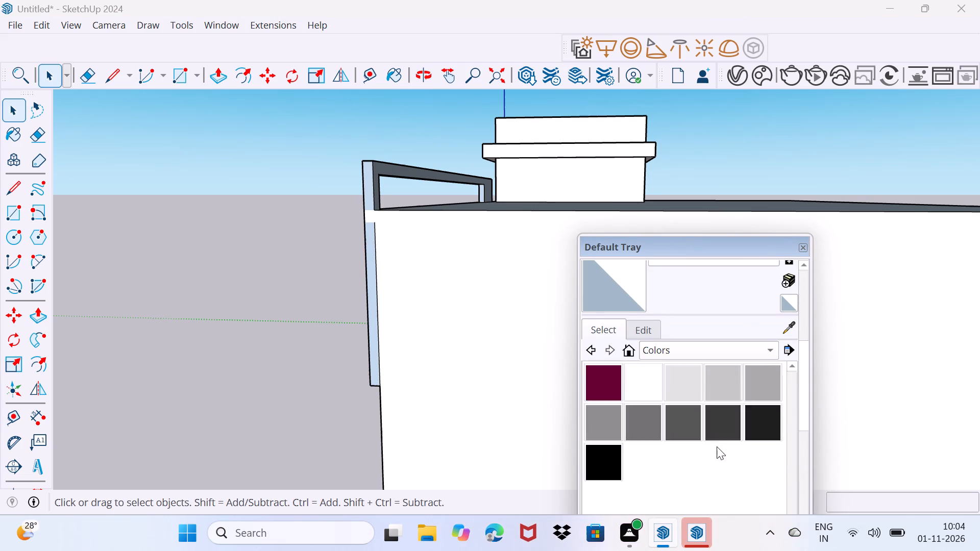
{"action": "scroll", "coordinate": [717, 446], "scroll_direction": "up", "scroll_amount": 1}
{"action": "left_click", "coordinate": [650, 467]}
{"action": "scroll", "coordinate": [281, 150], "scroll_direction": "up", "scroll_amount": 3}
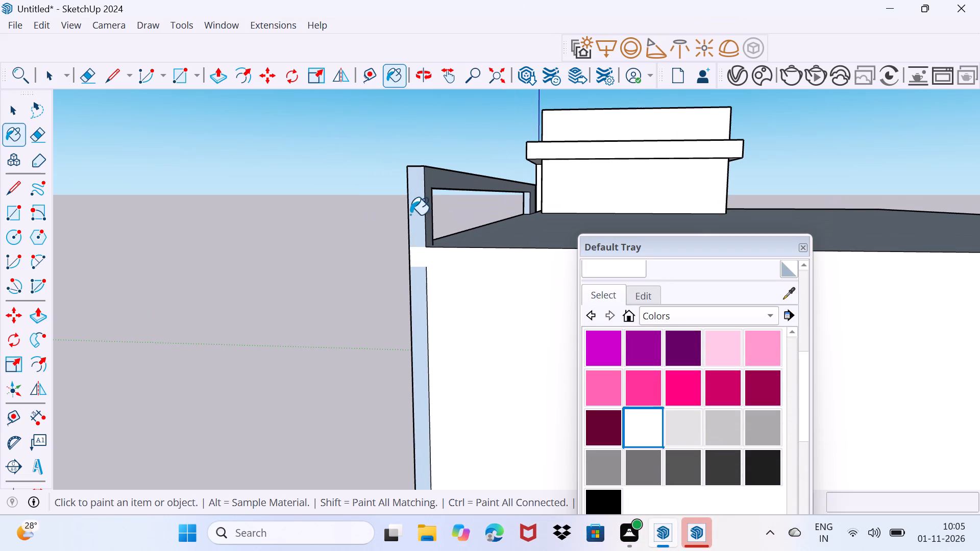
{"action": "left_click", "coordinate": [415, 216]}
{"action": "left_click", "coordinate": [428, 213]}
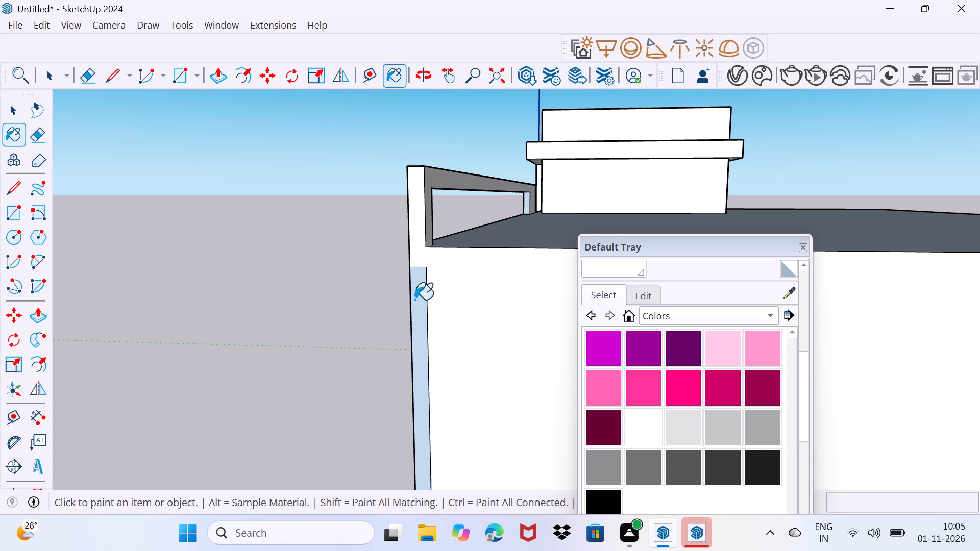
{"action": "left_click", "coordinate": [418, 296]}
Paint the near post's inner side face and the underside of the frame's top beam white, and stow the materials tray.
{"action": "scroll", "coordinate": [503, 214], "scroll_direction": "up", "scroll_amount": 8}
{"action": "left_click", "coordinate": [552, 197]}
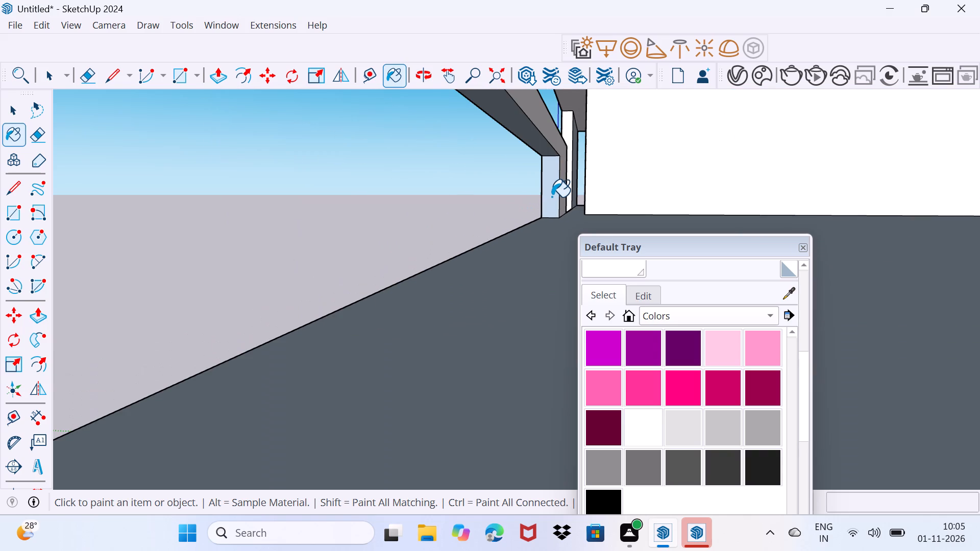
{"action": "left_click", "coordinate": [537, 140]}
{"action": "scroll", "coordinate": [548, 158], "scroll_direction": "down", "scroll_amount": 10}
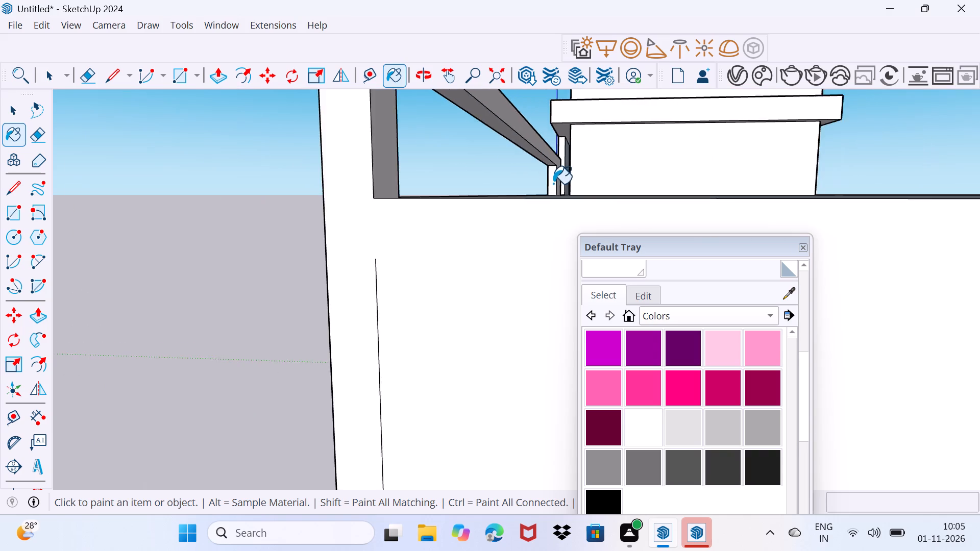
{"action": "scroll", "coordinate": [553, 184], "scroll_direction": "down", "scroll_amount": 7}
{"action": "middle_click_drag", "start_coordinate": [427, 247], "coordinate": [758, 222]}
{"action": "middle_click_drag", "start_coordinate": [314, 337], "coordinate": [494, 330]}
{"action": "left_click_drag", "start_coordinate": [664, 240], "coordinate": [567, 510]}
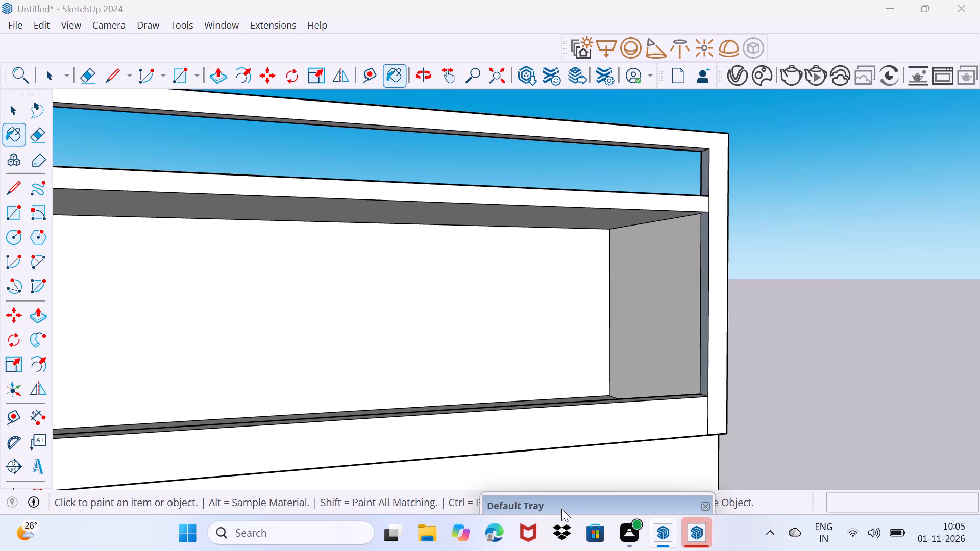
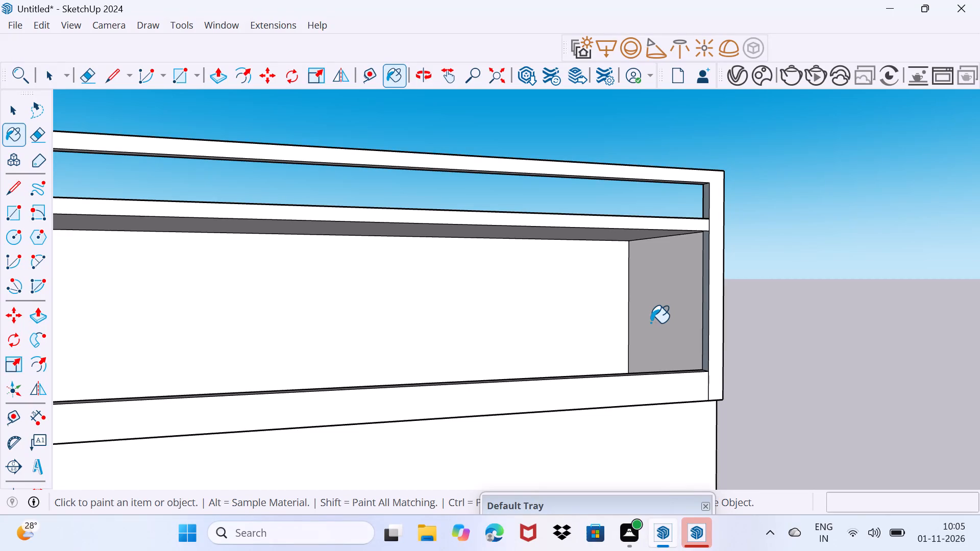
Pull the L-shaped front face of the corner block and lower front band outward about 7 1/4".
{"action": "scroll", "coordinate": [651, 323], "scroll_direction": "down", "scroll_amount": 8}
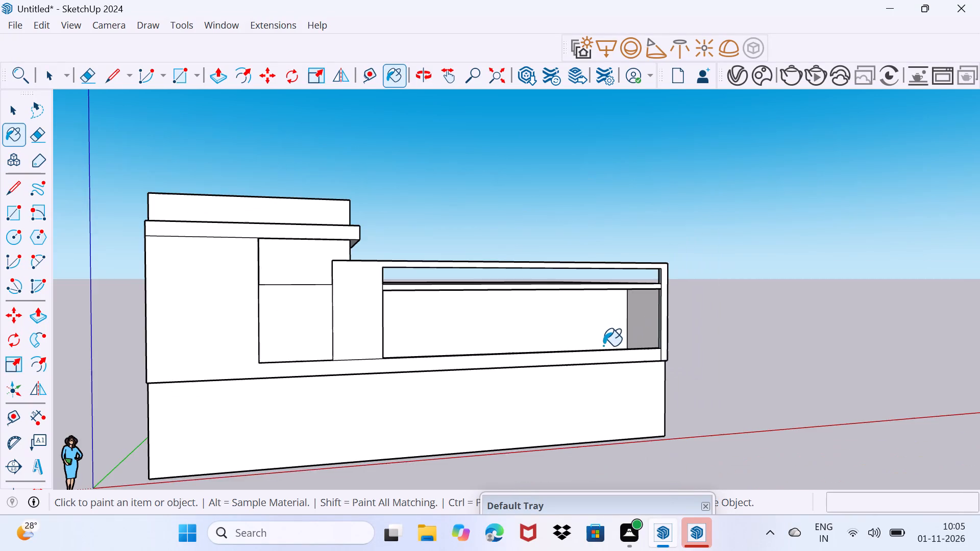
{"action": "middle_click_drag", "start_coordinate": [596, 348], "coordinate": [451, 371]}
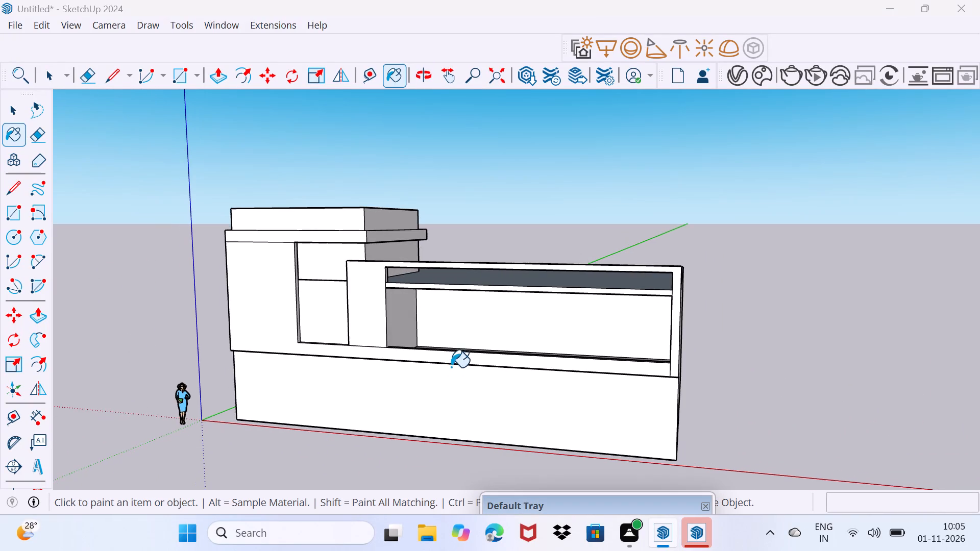
{"action": "scroll", "coordinate": [634, 373], "scroll_direction": "up", "scroll_amount": 4}
{"action": "middle_click_drag", "start_coordinate": [679, 403], "coordinate": [564, 427]}
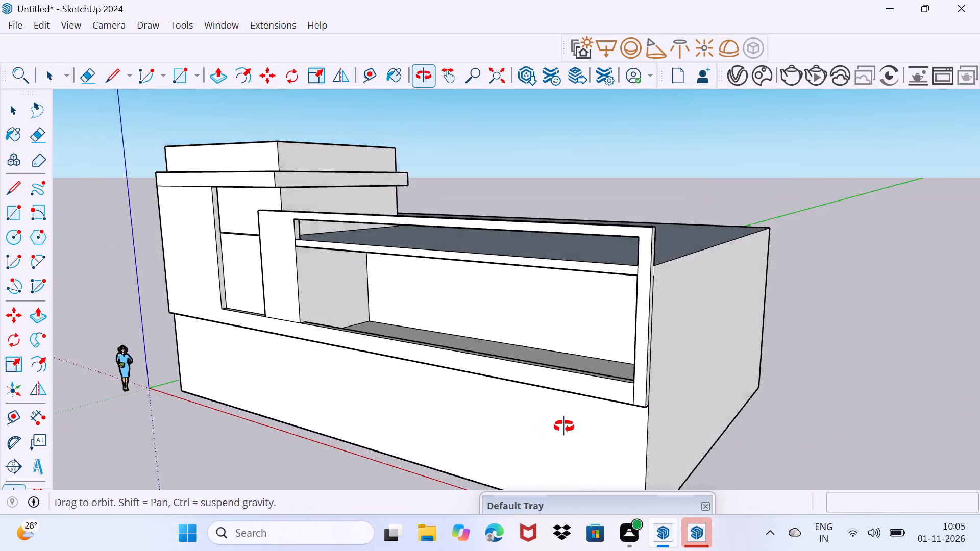
{"action": "middle_click_drag", "start_coordinate": [564, 427], "coordinate": [470, 459]}
{"action": "scroll", "coordinate": [511, 453], "scroll_direction": "up", "scroll_amount": 9}
{"action": "key", "text": "space"}
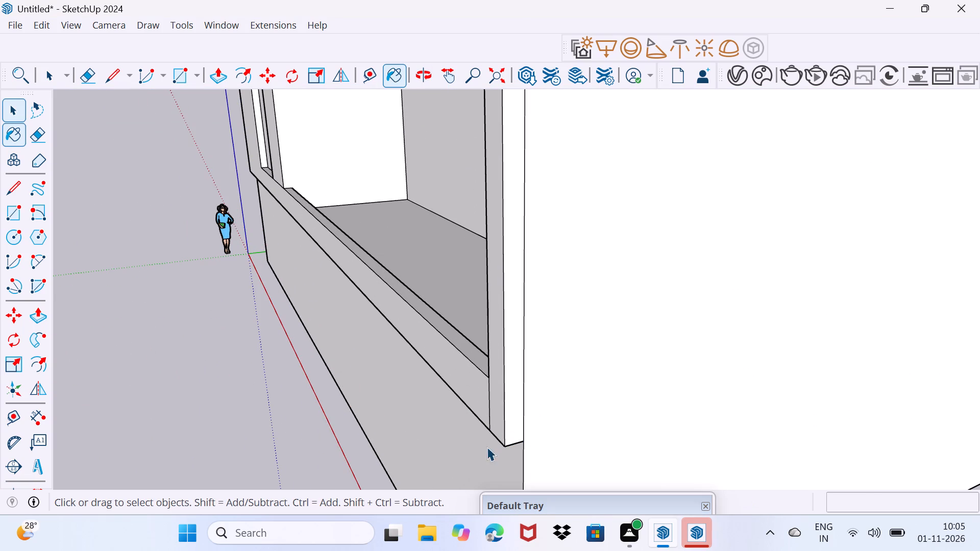
{"action": "left_click", "coordinate": [479, 403]}
{"action": "key", "text": "o"}
{"action": "left_click", "coordinate": [479, 403]}
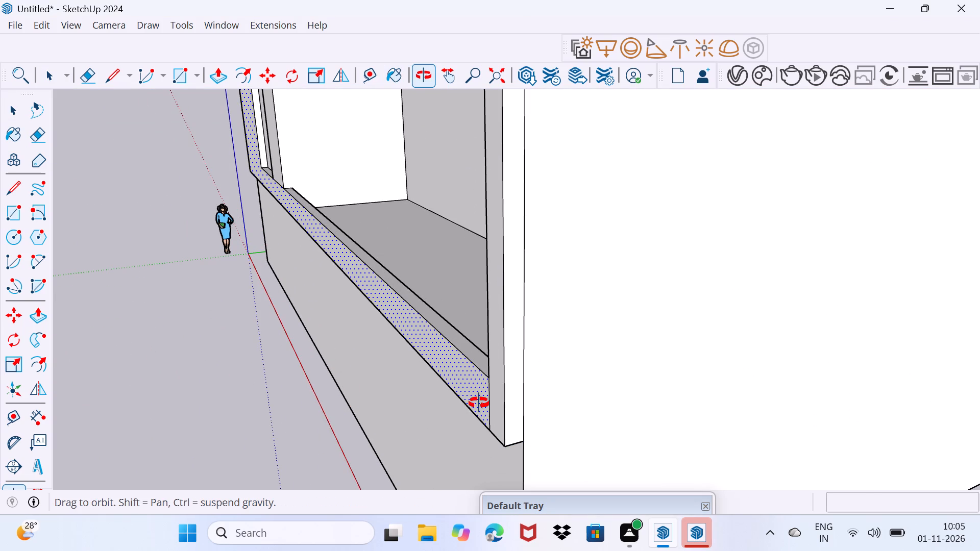
{"action": "left_click_drag", "start_coordinate": [479, 406], "coordinate": [449, 409]}
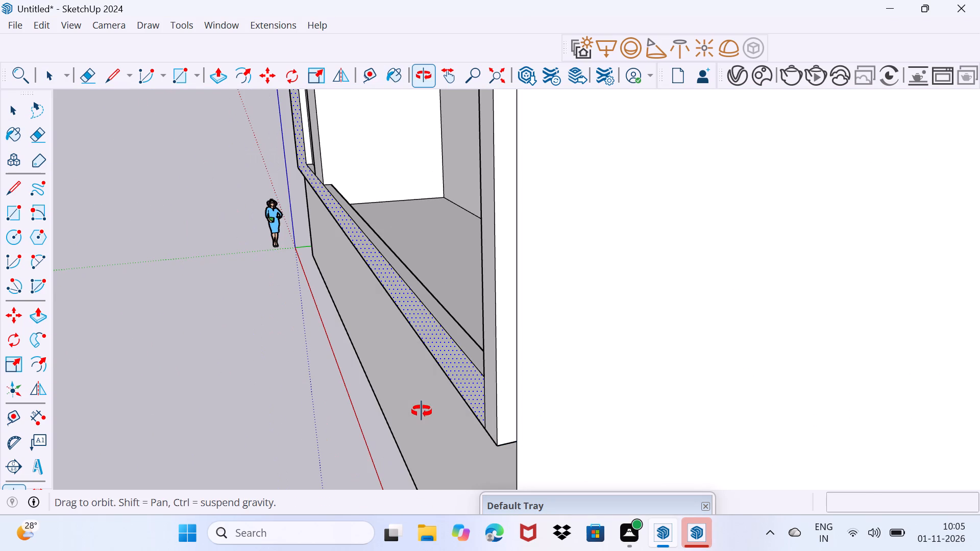
{"action": "key", "text": "Escape"}
{"action": "key", "text": "space"}
{"action": "left_click", "coordinate": [476, 380]}
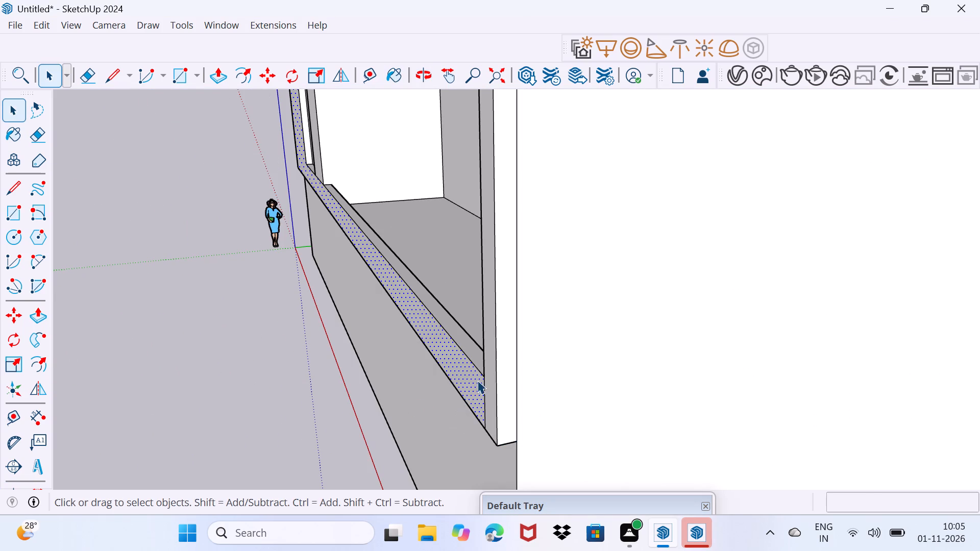
{"action": "key", "text": "p"}
{"action": "left_click", "coordinate": [464, 387]}
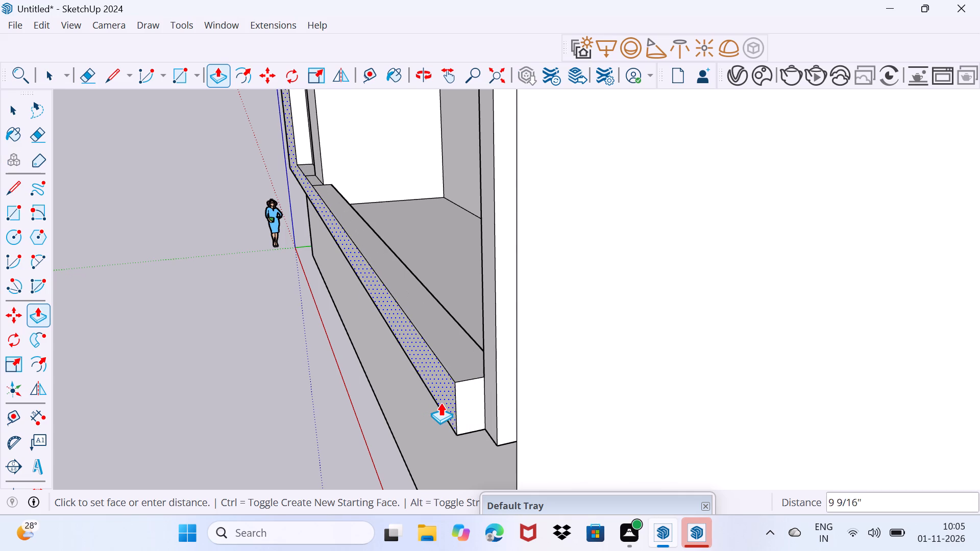
{"action": "left_click", "coordinate": [447, 400]}
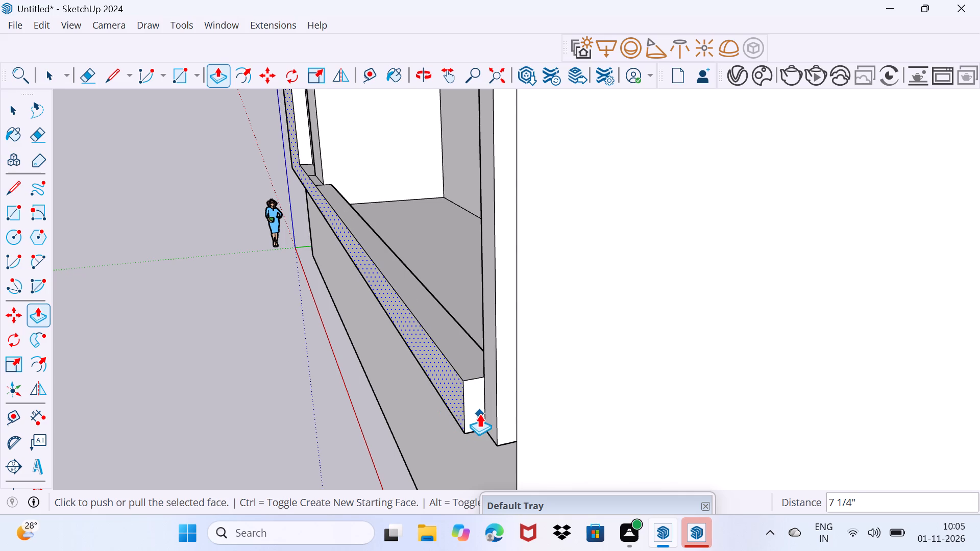
Extend the free end of the projecting lower band about 11 1/8", past the frame's end post.
{"action": "key", "text": "space"}
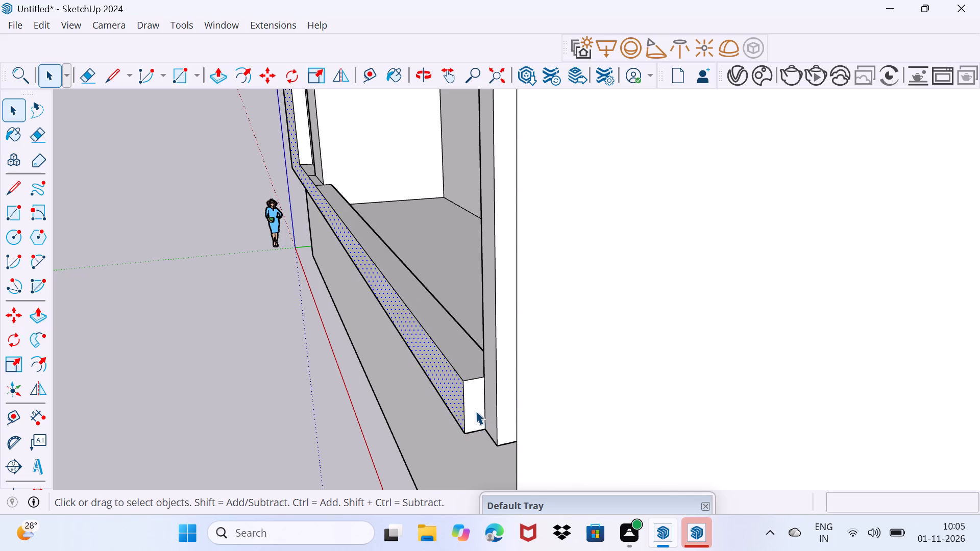
{"action": "left_click", "coordinate": [475, 410]}
{"action": "key", "text": "p"}
{"action": "left_click", "coordinate": [475, 408]}
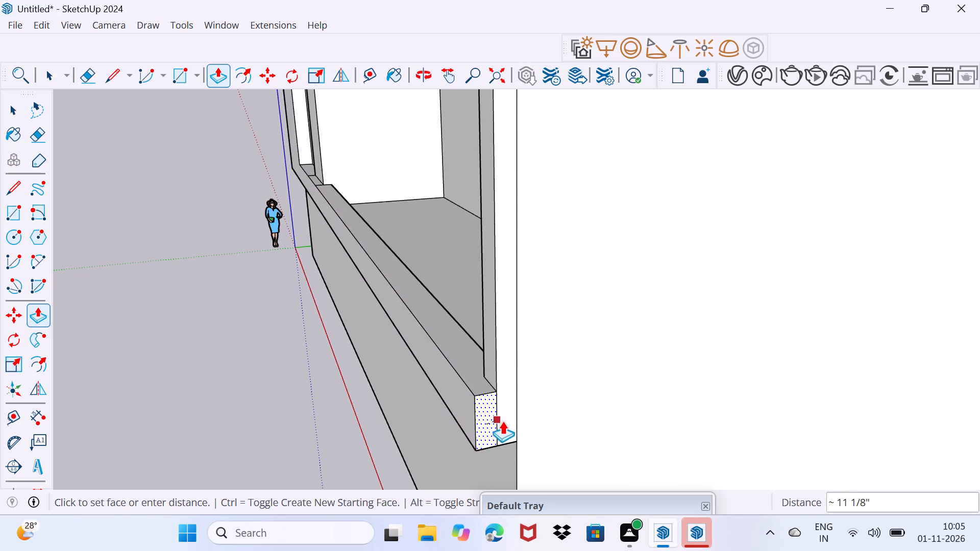
{"action": "left_click", "coordinate": [521, 446]}
{"action": "left_click", "coordinate": [487, 432]}
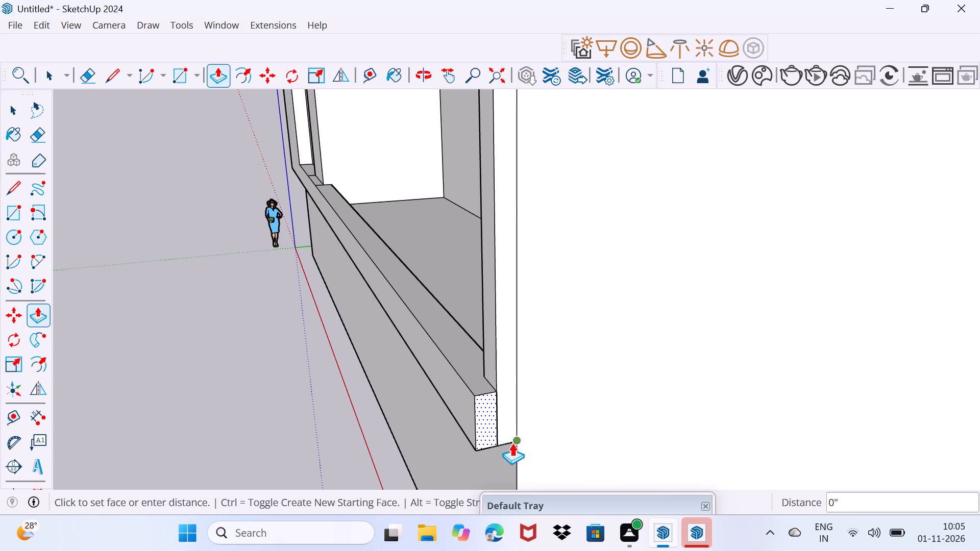
{"action": "left_click", "coordinate": [512, 443]}
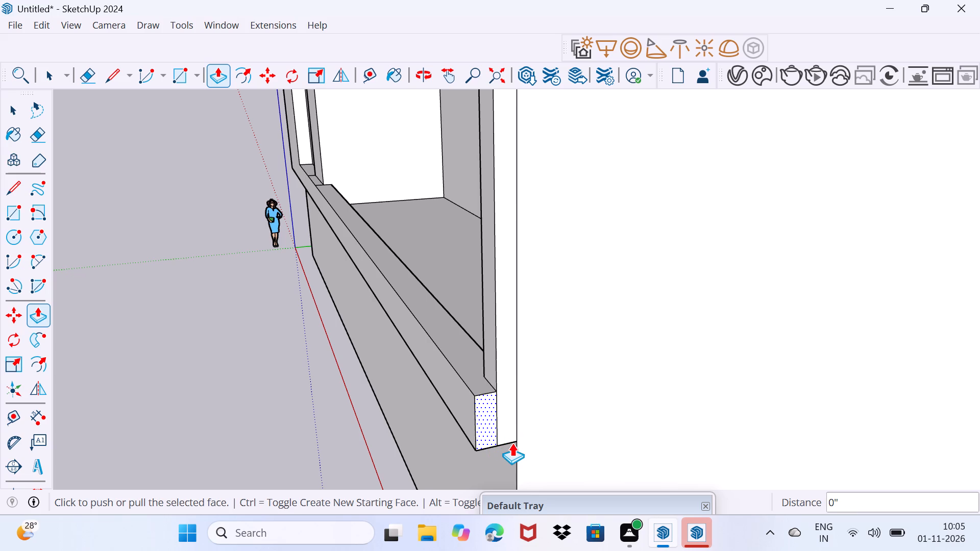
{"action": "key", "text": "space"}
{"action": "left_click_drag", "start_coordinate": [503, 426], "coordinate": [552, 399]}
Erase the two short leftover edges crossing the top of the lower band at the base of the wide frame post.
{"action": "scroll", "coordinate": [467, 364], "scroll_direction": "up", "scroll_amount": 4}
{"action": "middle_click_drag", "start_coordinate": [459, 367], "coordinate": [544, 374]}
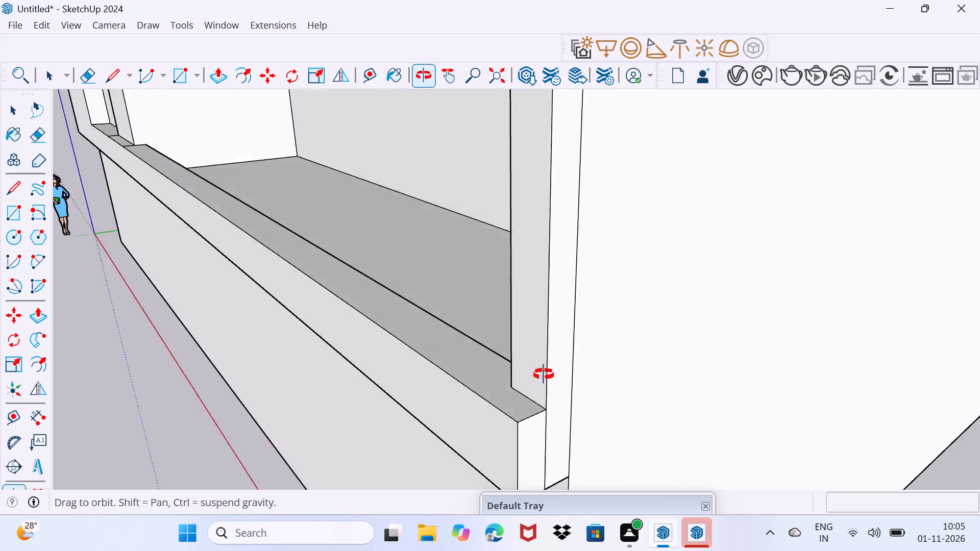
{"action": "middle_click_drag", "start_coordinate": [544, 374], "coordinate": [534, 377]}
{"action": "middle_click_drag", "start_coordinate": [251, 294], "coordinate": [764, 550]}
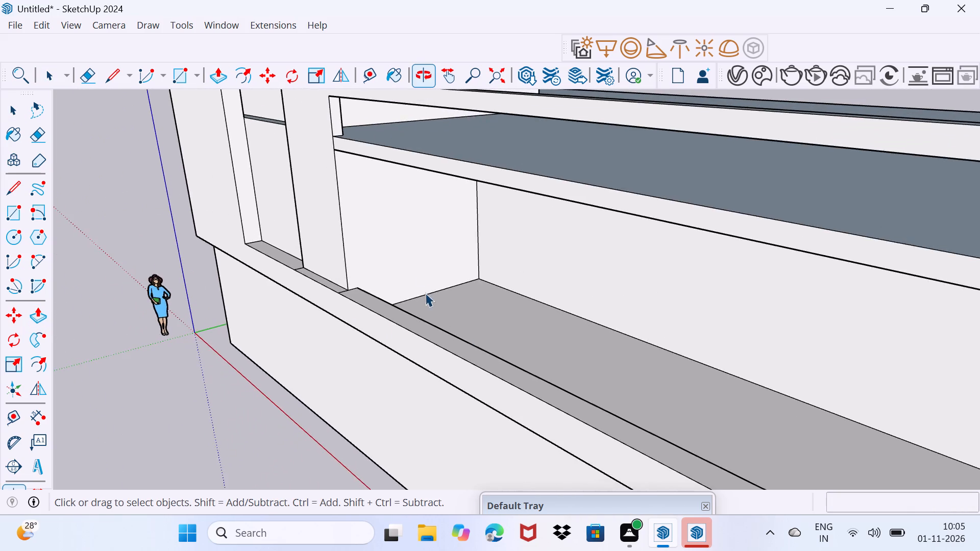
{"action": "scroll", "coordinate": [399, 260], "scroll_direction": "up", "scroll_amount": 9}
{"action": "key", "text": "e"}
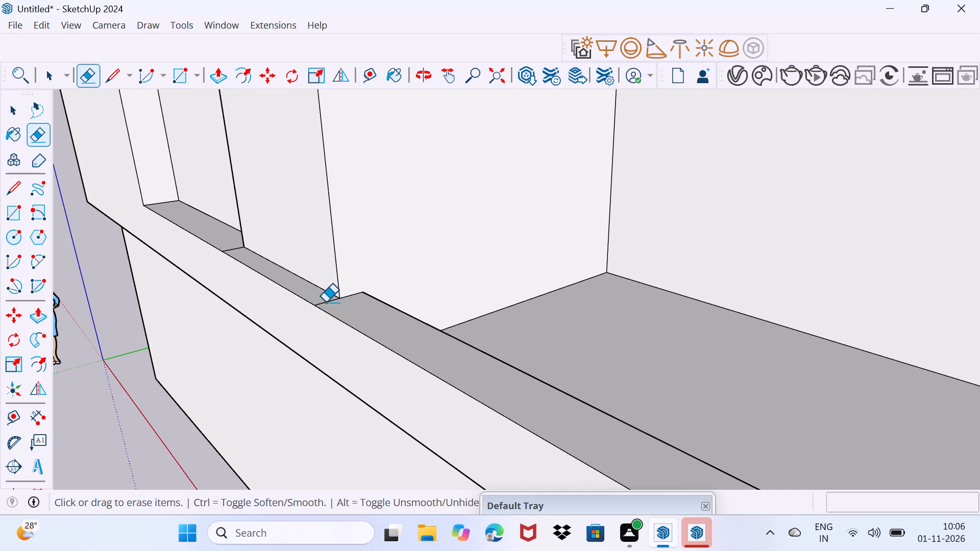
{"action": "left_click", "coordinate": [326, 302]}
{"action": "left_click", "coordinate": [238, 245]}
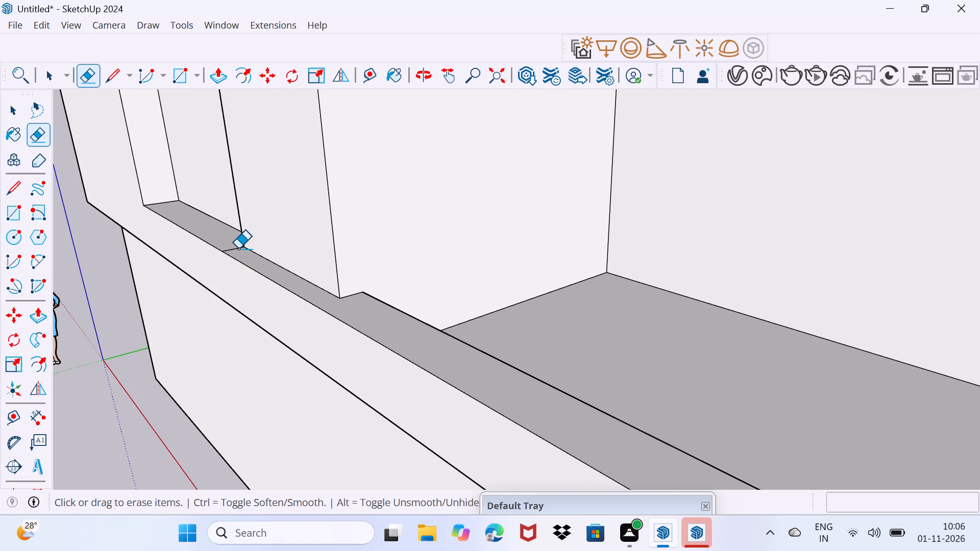
{"action": "left_click", "coordinate": [238, 248]}
{"action": "key", "text": "space"}
Examine the corner block, front frame and projecting lower band from the side, front and above.
{"action": "scroll", "coordinate": [266, 261], "scroll_direction": "down", "scroll_amount": 16}
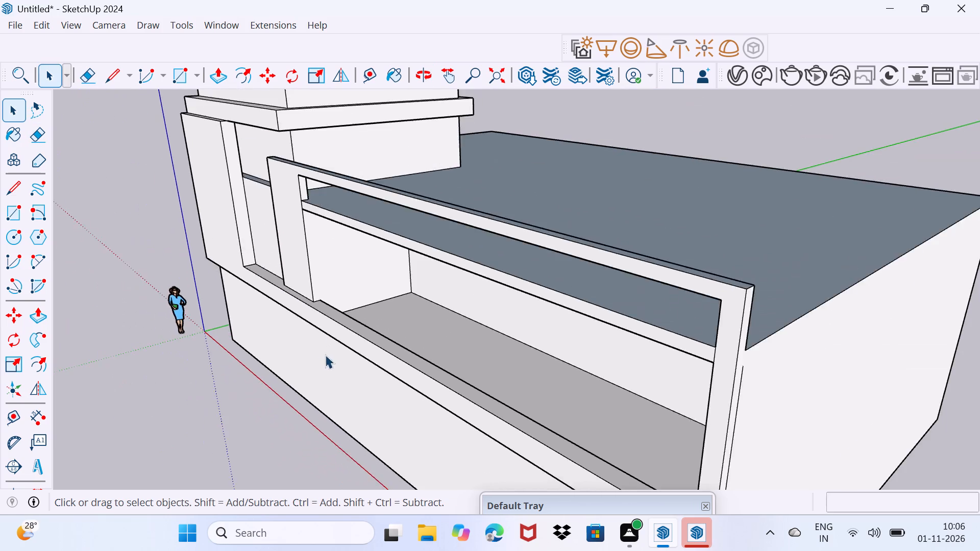
{"action": "scroll", "coordinate": [325, 355], "scroll_direction": "down", "scroll_amount": 2}
{"action": "middle_click_drag", "start_coordinate": [333, 392], "coordinate": [737, 337]}
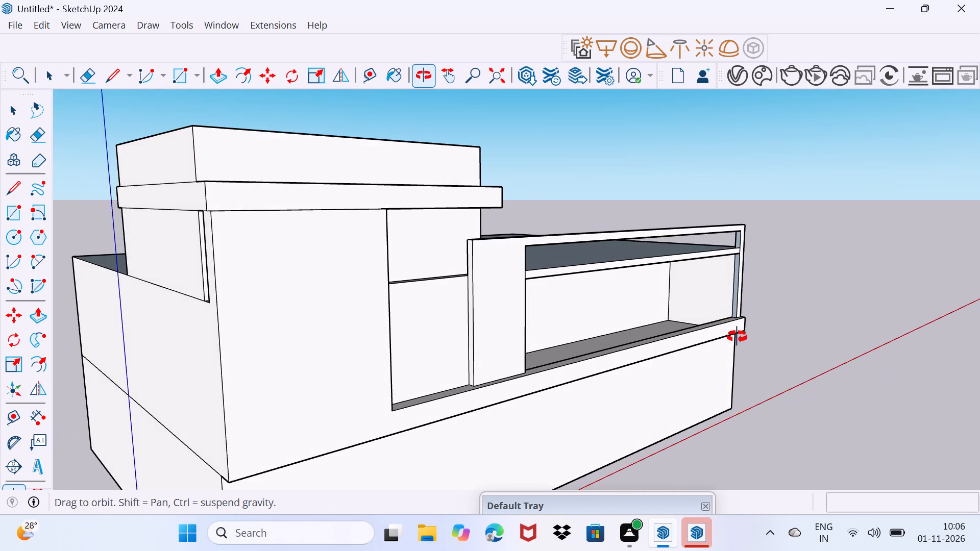
{"action": "middle_click_drag", "start_coordinate": [737, 337], "coordinate": [563, 288]}
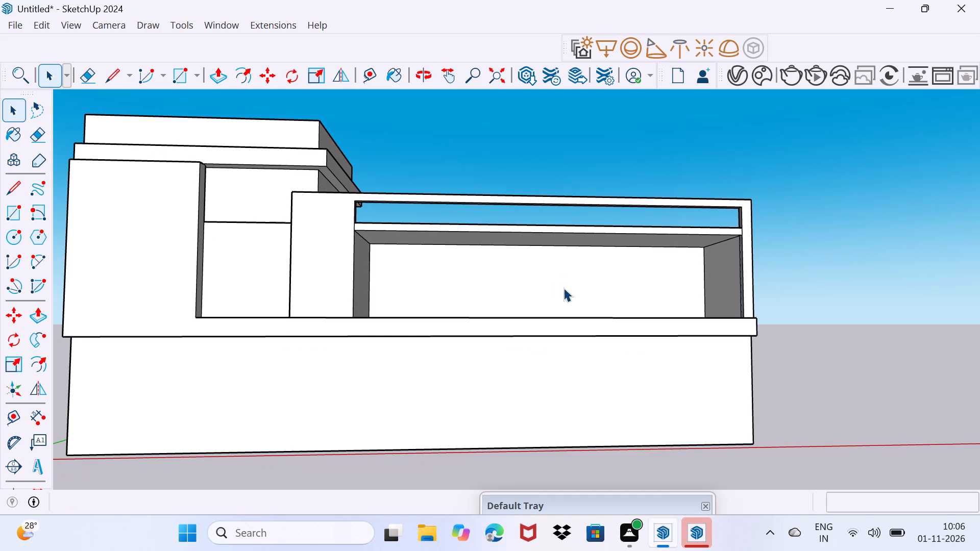
{"action": "scroll", "coordinate": [486, 248], "scroll_direction": "up", "scroll_amount": 1}
{"action": "middle_click_drag", "start_coordinate": [425, 284], "coordinate": [493, 278]}
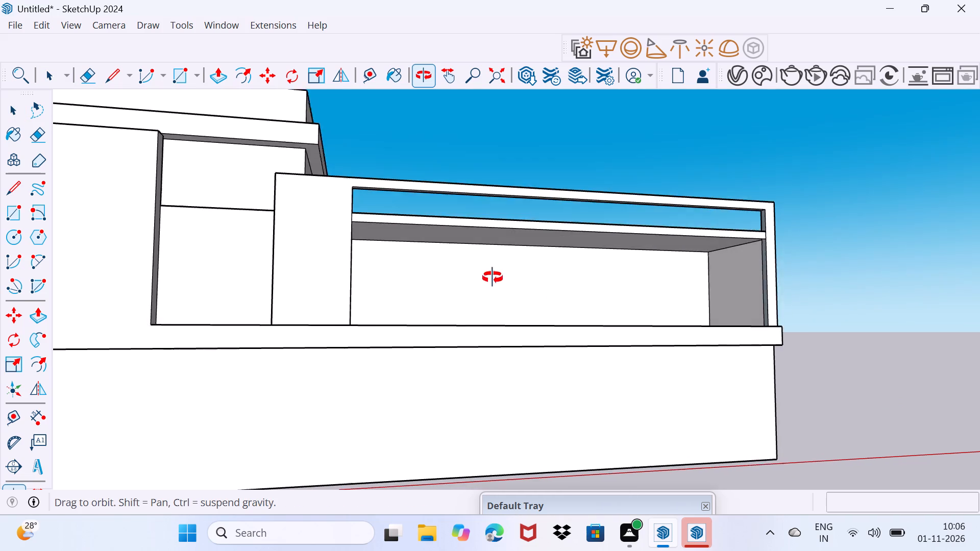
{"action": "middle_click_drag", "start_coordinate": [493, 278], "coordinate": [439, 298]}
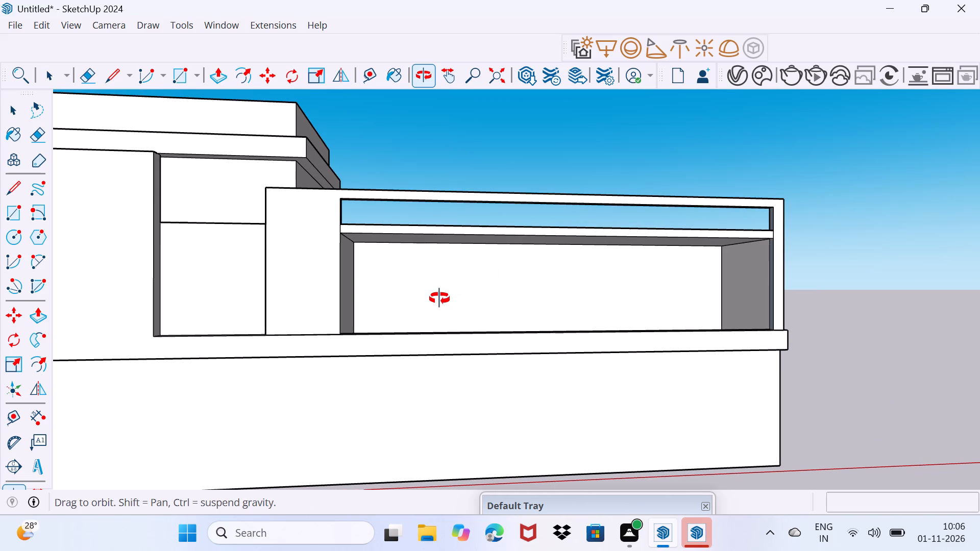
{"action": "middle_click_drag", "start_coordinate": [439, 298], "coordinate": [468, 413]}
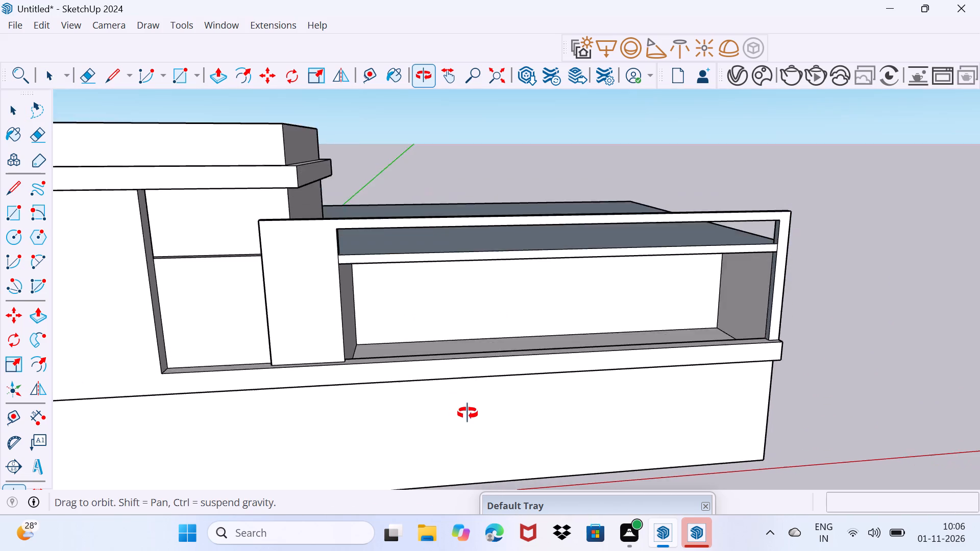
{"action": "middle_click_drag", "start_coordinate": [468, 413], "coordinate": [471, 366]}
Copy the recessed wall's horizontal edge about 8' 4 9/16" down to its base, and divide the copy spacing by 2.
{"action": "scroll", "coordinate": [286, 336], "scroll_direction": "up", "scroll_amount": 2}
{"action": "scroll", "coordinate": [166, 275], "scroll_direction": "up", "scroll_amount": 2}
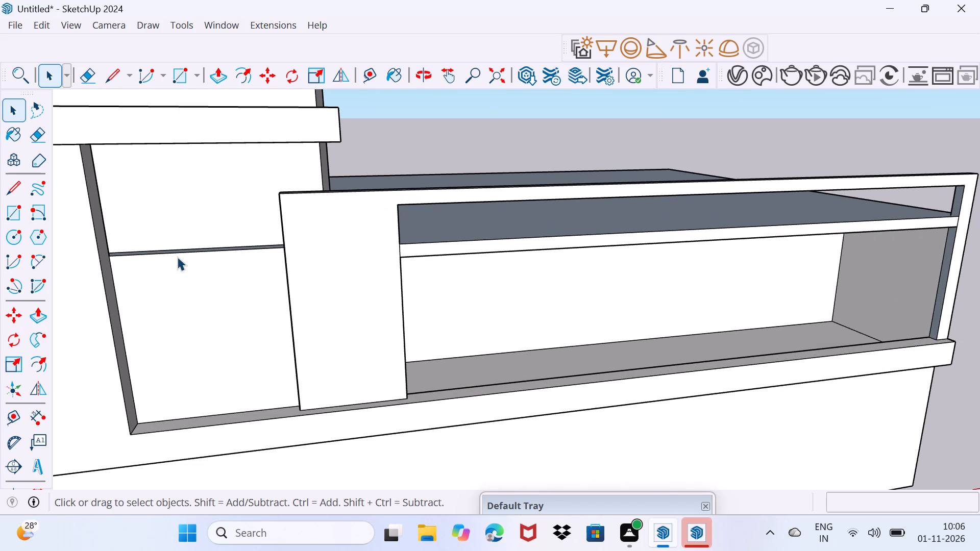
{"action": "left_click", "coordinate": [179, 253]}
{"action": "middle_click_drag", "start_coordinate": [194, 299], "coordinate": [217, 288]}
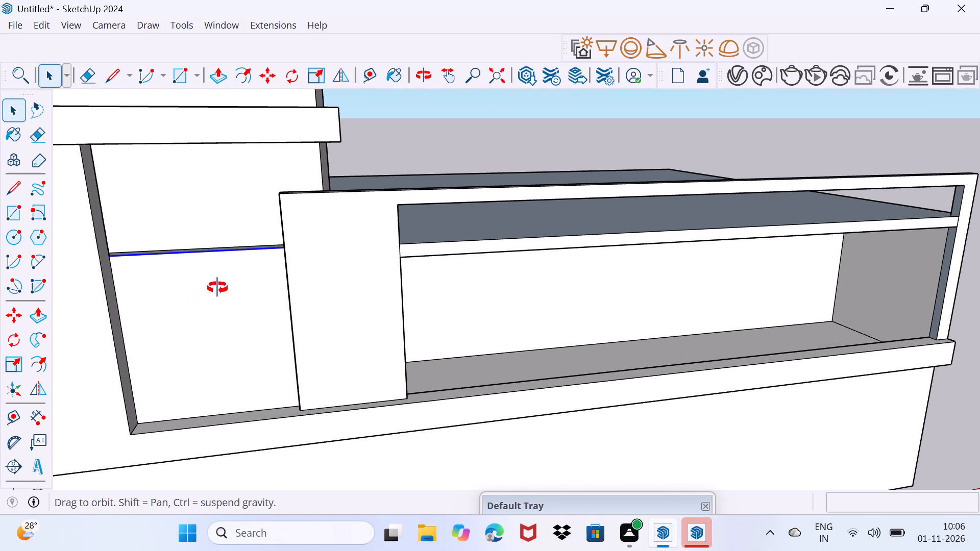
{"action": "middle_click_drag", "start_coordinate": [217, 288], "coordinate": [228, 280]}
{"action": "key", "text": "m"}
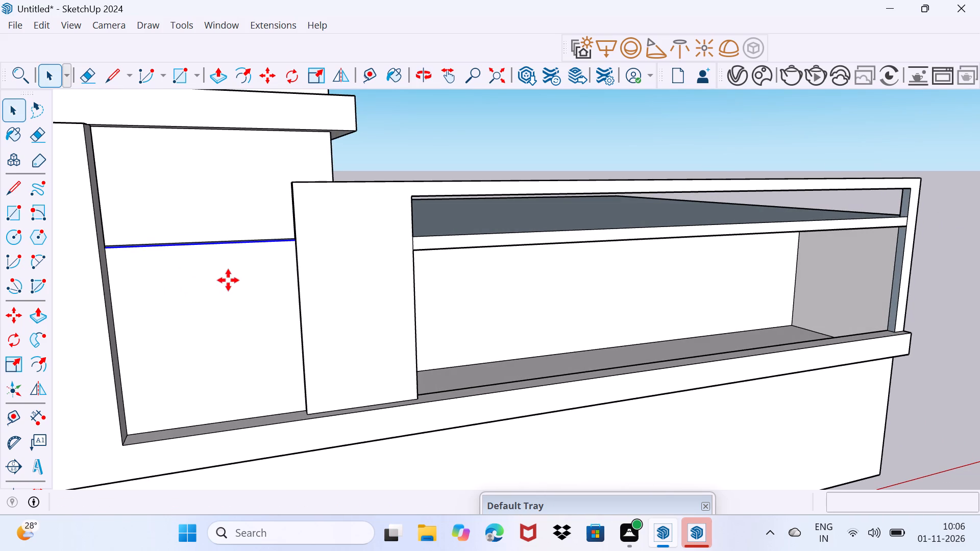
{"action": "scroll", "coordinate": [246, 258], "scroll_direction": "up", "scroll_amount": 8}
{"action": "middle_click_drag", "start_coordinate": [293, 294], "coordinate": [327, 273]}
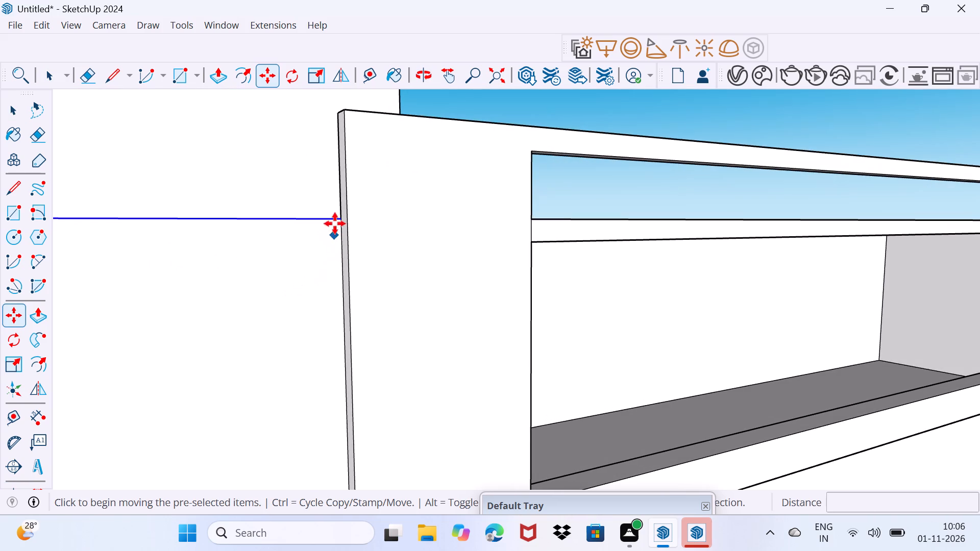
{"action": "left_click", "coordinate": [336, 220]}
{"action": "scroll", "coordinate": [329, 297], "scroll_direction": "down", "scroll_amount": 2}
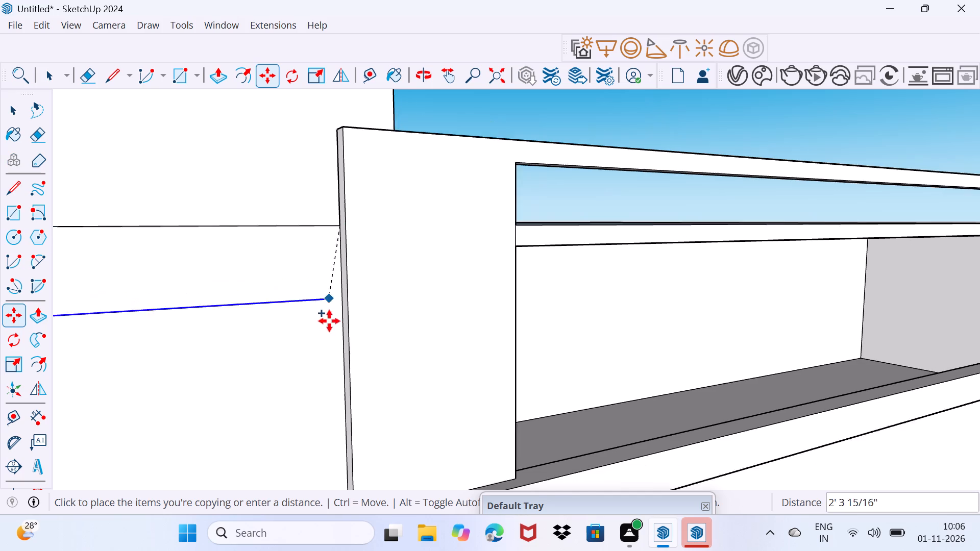
{"action": "middle_click_drag", "start_coordinate": [338, 374], "coordinate": [337, 245]}
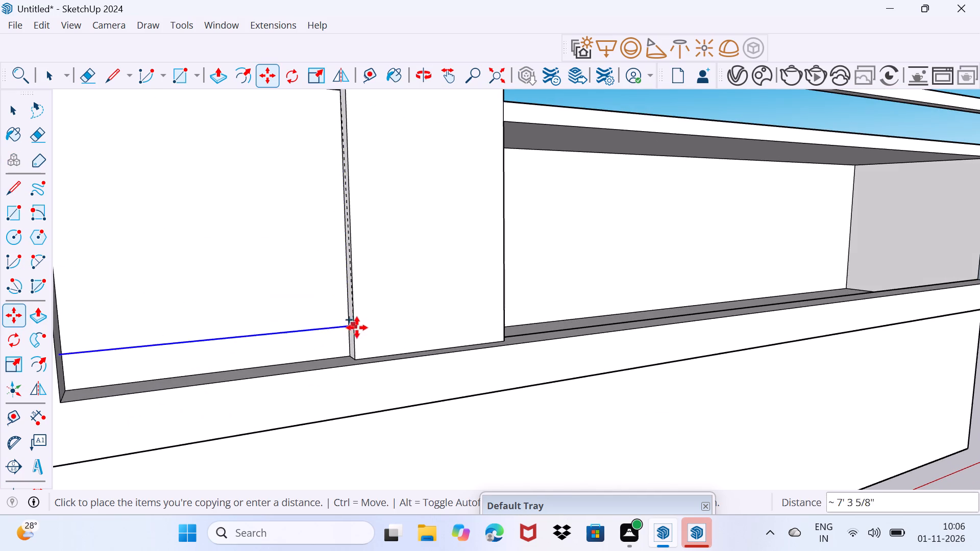
{"action": "scroll", "coordinate": [347, 355], "scroll_direction": "up", "scroll_amount": 10}
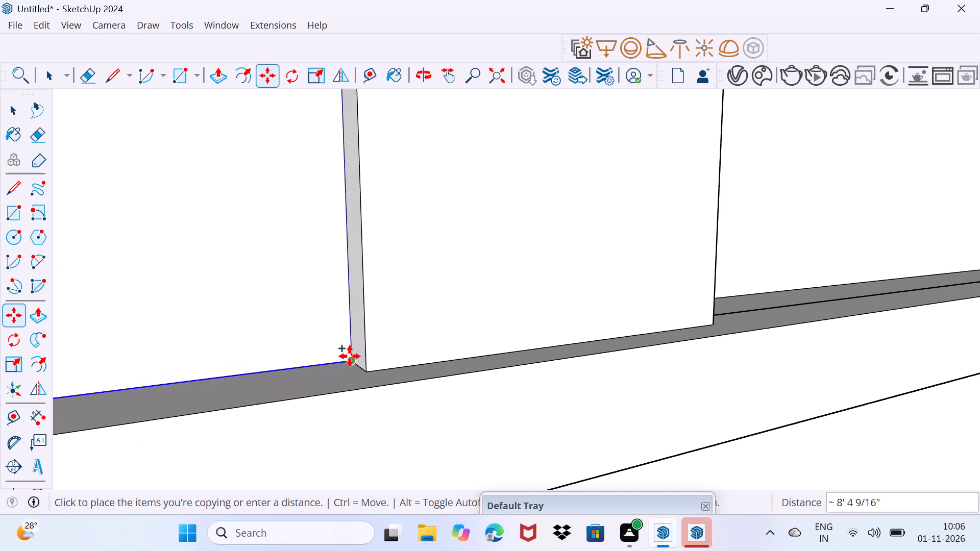
{"action": "left_click", "coordinate": [350, 356]}
{"action": "type", "text": "/2"}
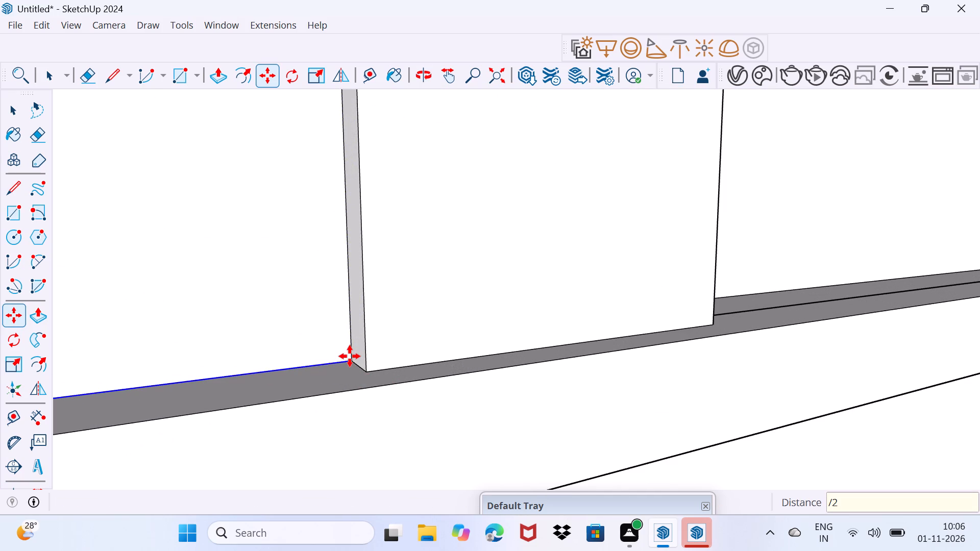
{"action": "key", "text": "Return"}
{"action": "key", "text": "space"}
Copy the lower horizontal dividing edge of the recessed wall 8" downward.
{"action": "scroll", "coordinate": [345, 357], "scroll_direction": "down", "scroll_amount": 4}
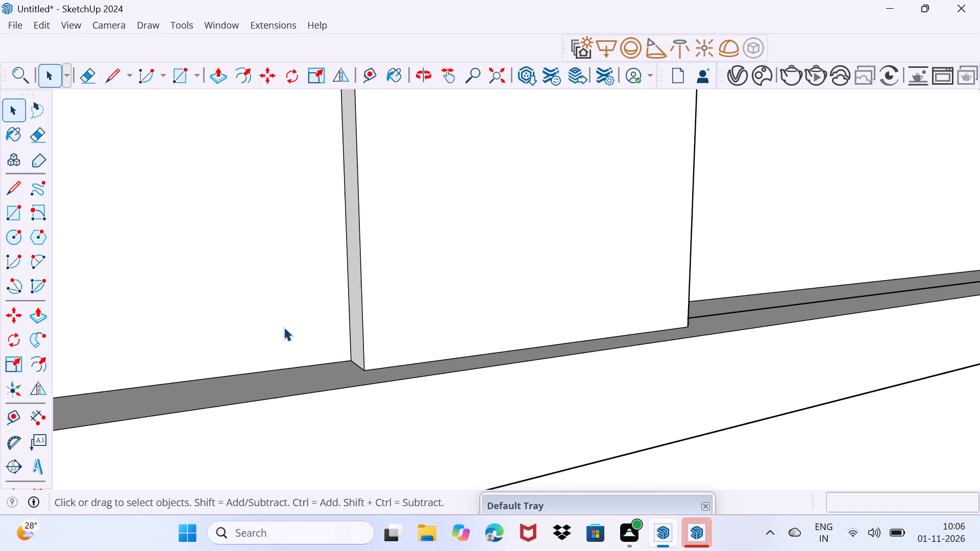
{"action": "scroll", "coordinate": [284, 327], "scroll_direction": "down", "scroll_amount": 20}
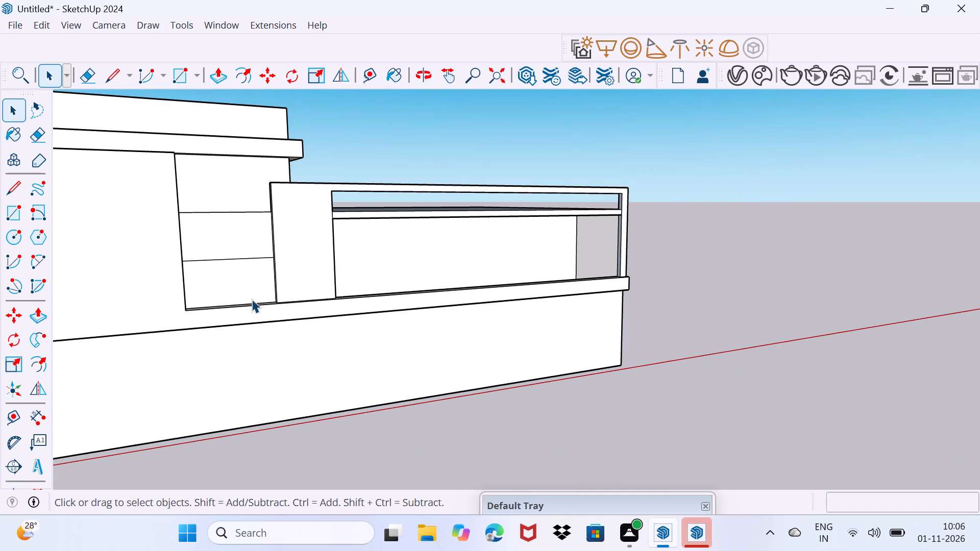
{"action": "scroll", "coordinate": [215, 258], "scroll_direction": "up", "scroll_amount": 3}
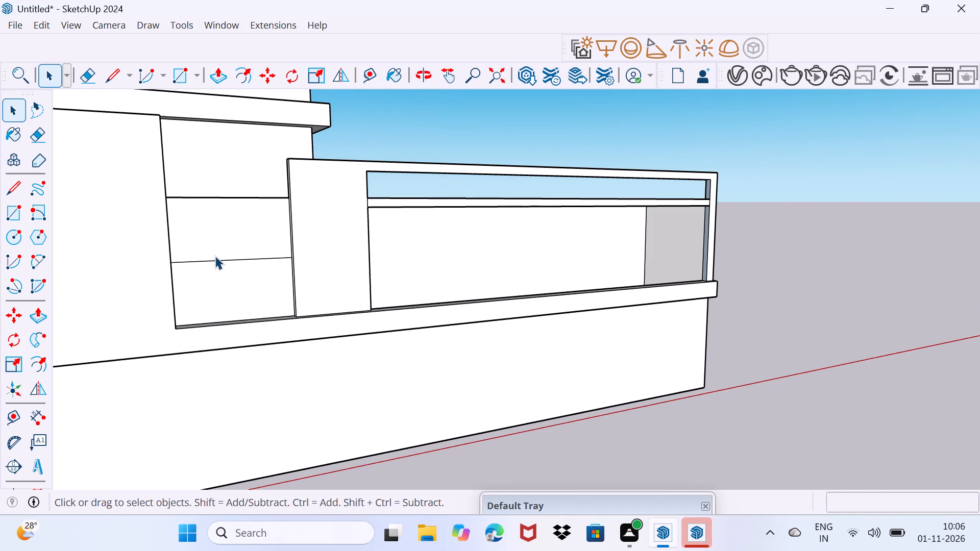
{"action": "left_click", "coordinate": [215, 259]}
{"action": "scroll", "coordinate": [225, 261], "scroll_direction": "up", "scroll_amount": 5}
{"action": "left_click_drag", "start_coordinate": [226, 260], "coordinate": [247, 201]}
{"action": "scroll", "coordinate": [395, 306], "scroll_direction": "up", "scroll_amount": 5}
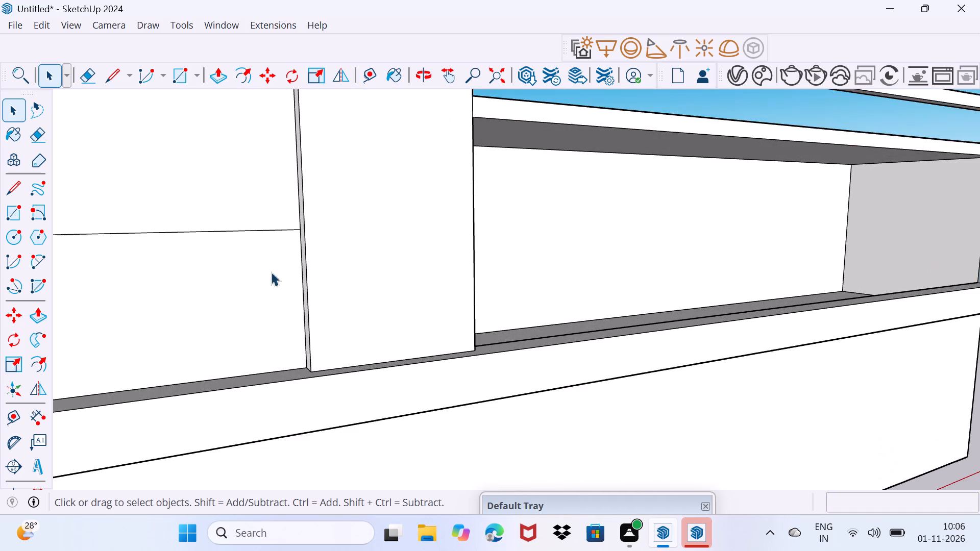
{"action": "scroll", "coordinate": [271, 272], "scroll_direction": "up", "scroll_amount": 3}
{"action": "middle_click_drag", "start_coordinate": [274, 267], "coordinate": [311, 268]}
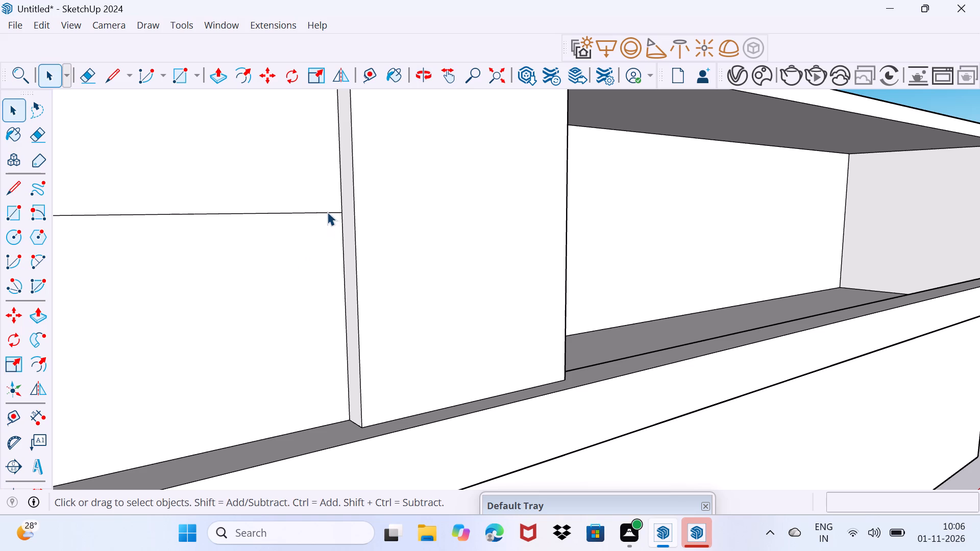
{"action": "left_click", "coordinate": [327, 212]}
{"action": "key", "text": "m"}
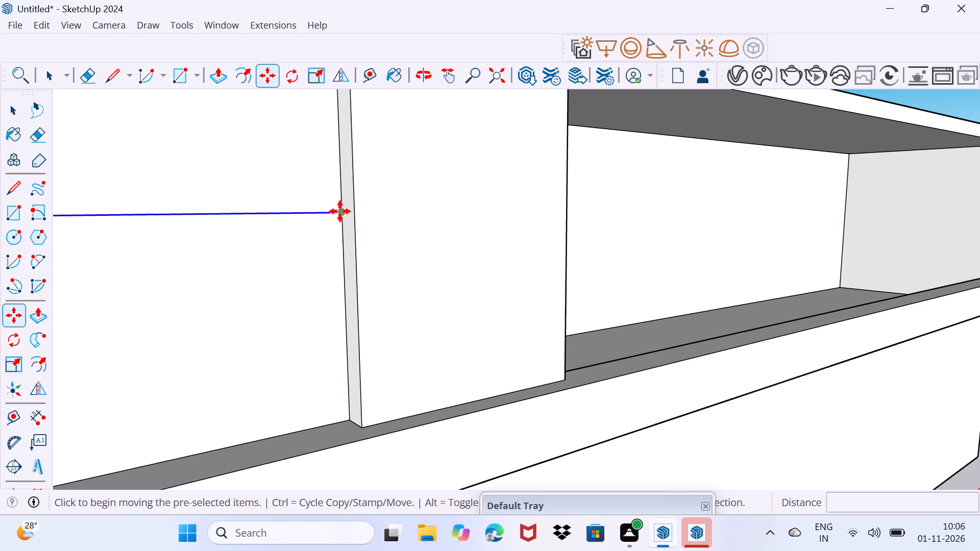
{"action": "left_click", "coordinate": [340, 211]}
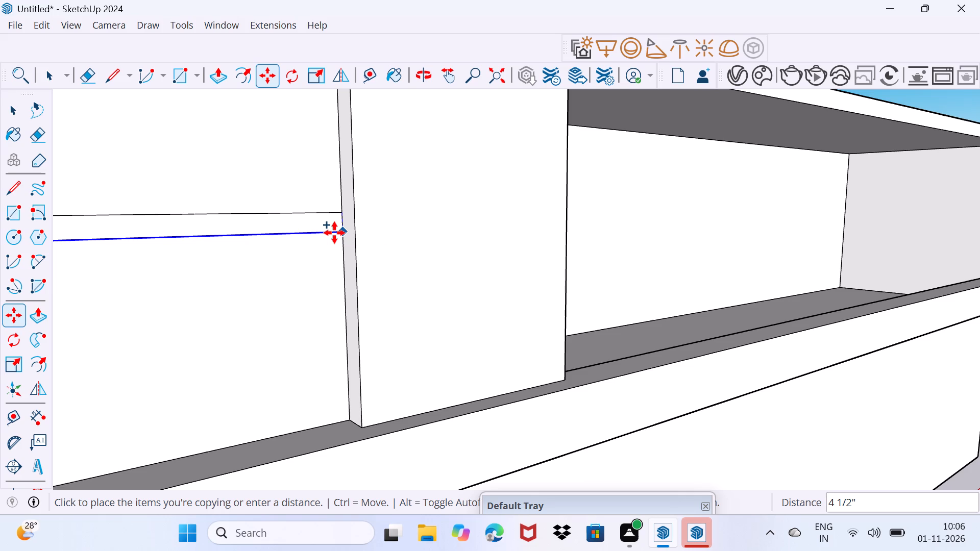
{"action": "key", "text": "8"}
{"action": "key", "text": "shift+quotedbl"}
{"action": "key", "text": "Return"}
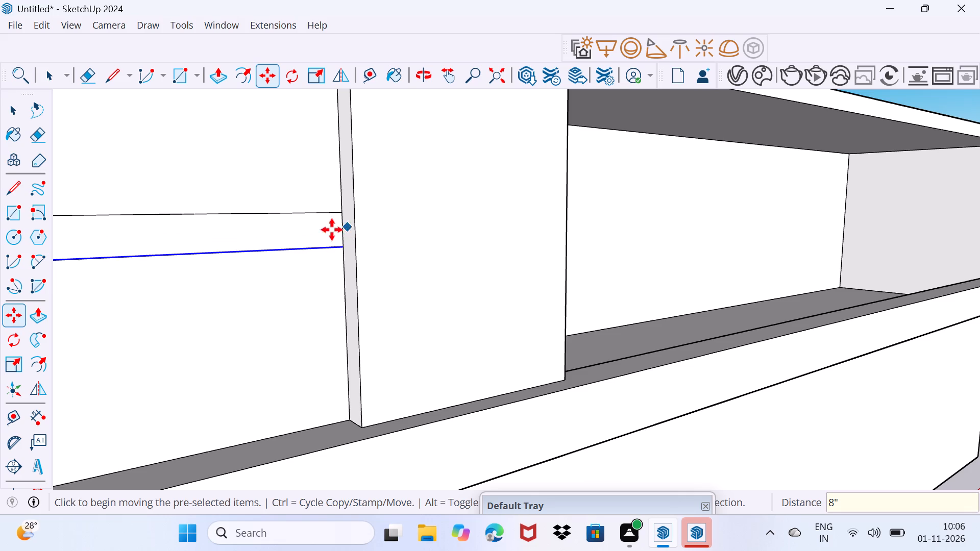
Copy the 8" offset edge upward along the frame post, placing it slightly above the original lower dividing edge.
{"action": "left_click", "coordinate": [342, 248]}
{"action": "left_click", "coordinate": [337, 194]}
{"action": "key", "text": "space"}
{"action": "left_click_drag", "start_coordinate": [281, 282], "coordinate": [293, 211]}
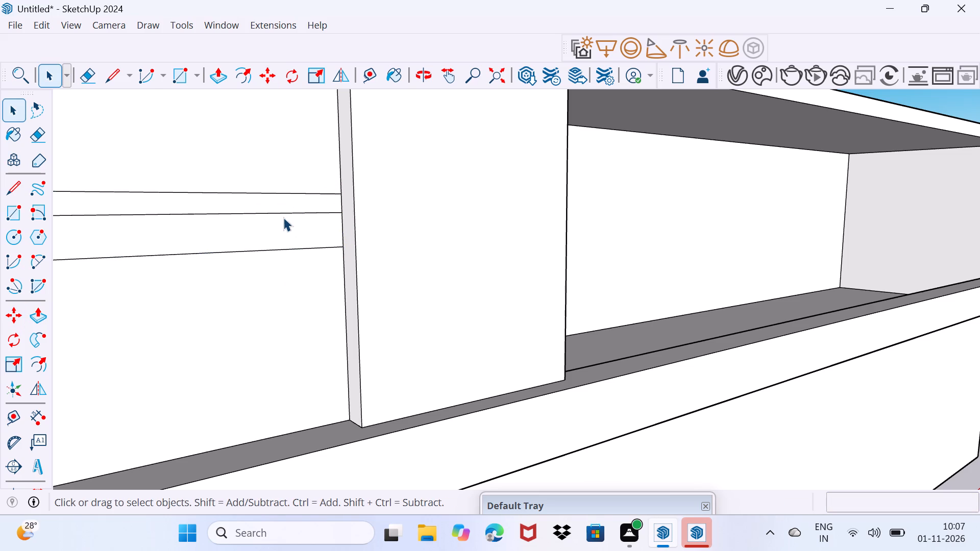
Erase the lowest of the three closely spaced dividing edges on the recessed wall.
{"action": "key", "text": "e"}
{"action": "left_click", "coordinate": [281, 249]}
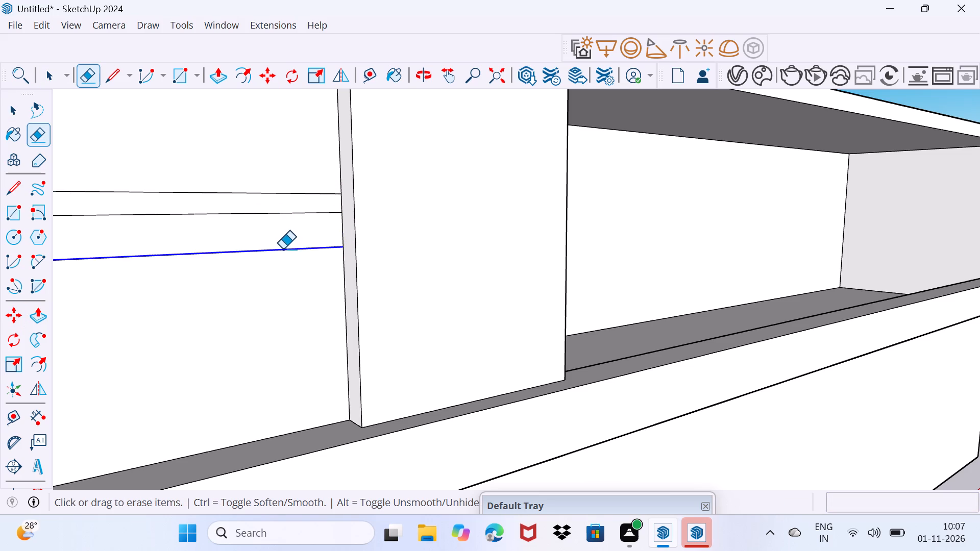
Draw a 10' vertical line on the ground-floor front wall, from the band's underside to the base, near the wide frame post's terrace-side edge.
{"action": "scroll", "coordinate": [281, 253], "scroll_direction": "down", "scroll_amount": 19}
{"action": "middle_click_drag", "start_coordinate": [259, 325], "coordinate": [203, 333]}
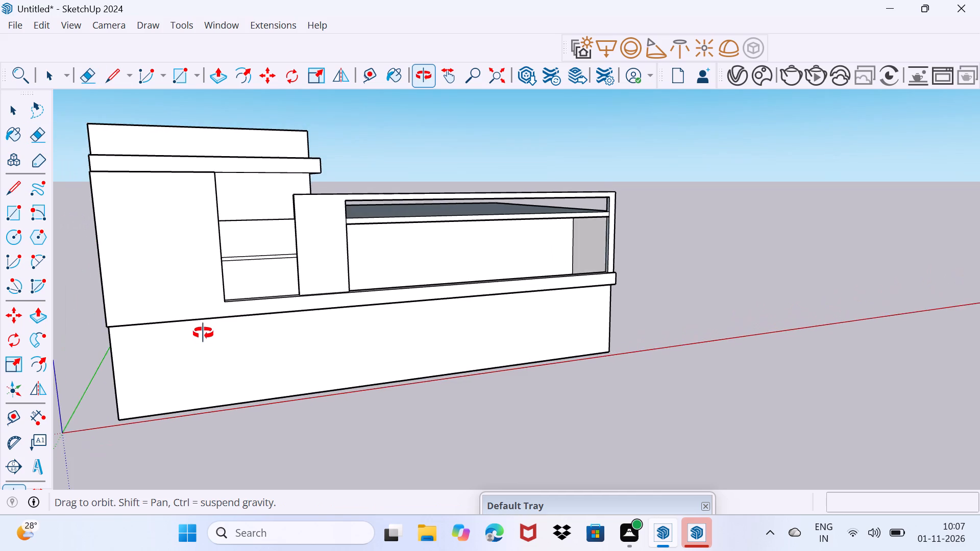
{"action": "middle_click_drag", "start_coordinate": [203, 333], "coordinate": [234, 182]}
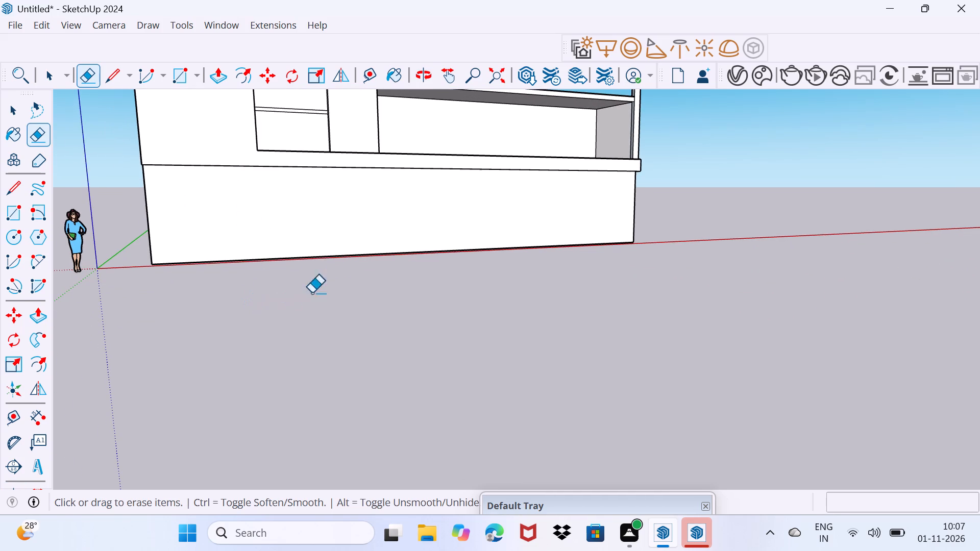
{"action": "scroll", "coordinate": [411, 193], "scroll_direction": "up", "scroll_amount": 1}
{"action": "middle_click_drag", "start_coordinate": [379, 221], "coordinate": [369, 179]}
{"action": "scroll", "coordinate": [370, 177], "scroll_direction": "up", "scroll_amount": 1}
{"action": "key", "text": "space"}
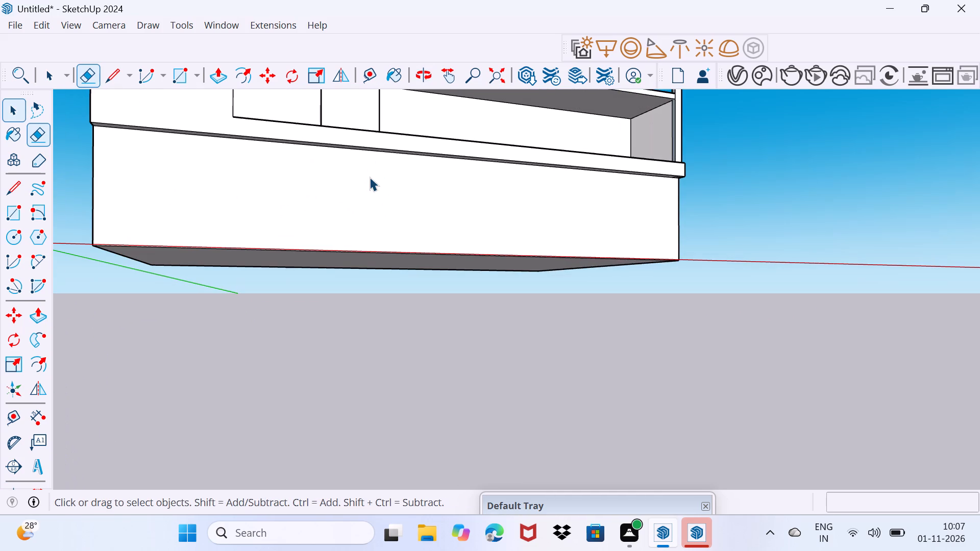
{"action": "type", "text": "l"}
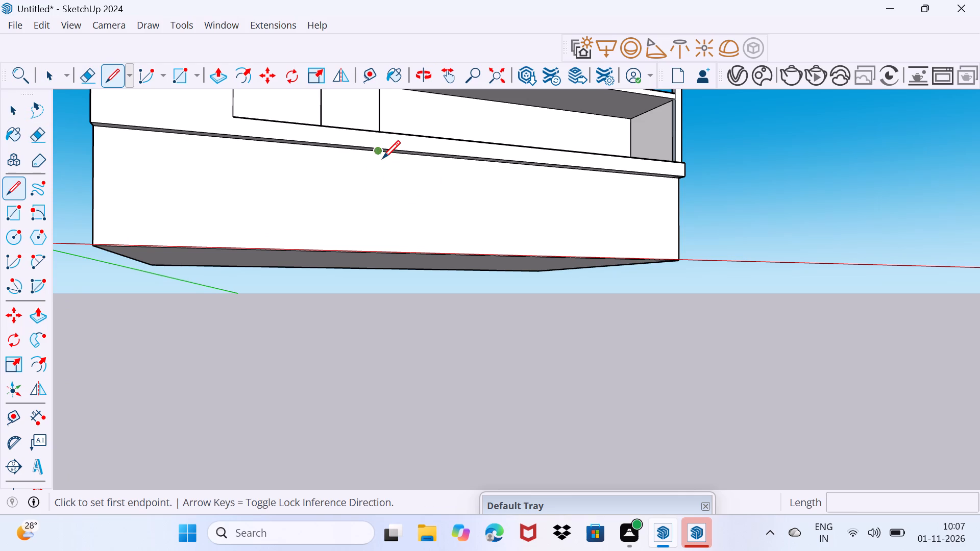
{"action": "scroll", "coordinate": [382, 158], "scroll_direction": "up", "scroll_amount": 9}
{"action": "left_click", "coordinate": [372, 145]}
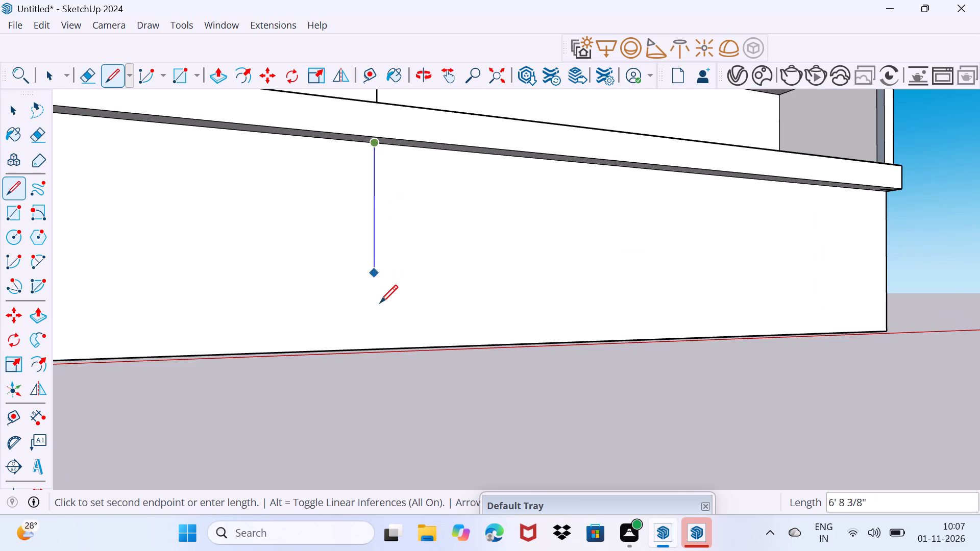
{"action": "left_click", "coordinate": [380, 350]}
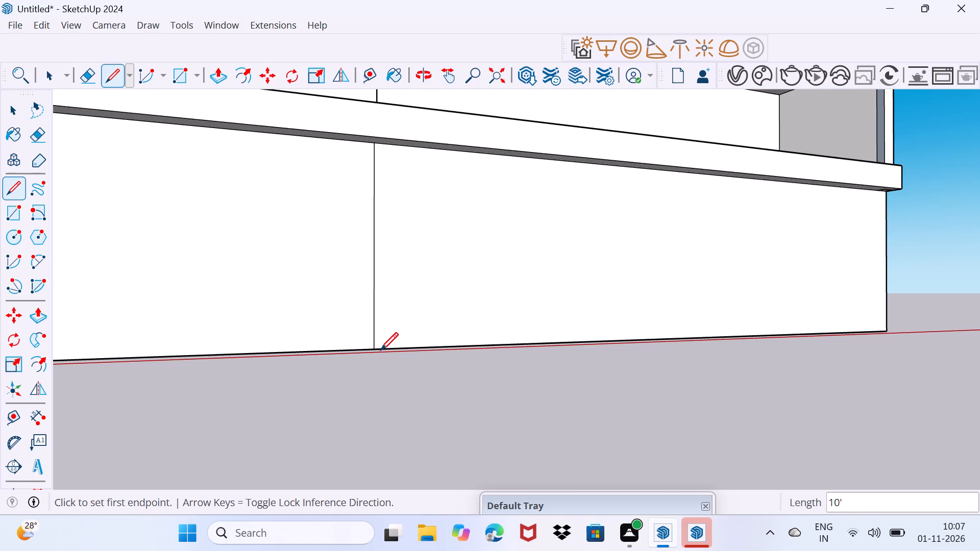
{"action": "middle_click_drag", "start_coordinate": [396, 318], "coordinate": [363, 334]}
{"action": "key", "text": "space"}
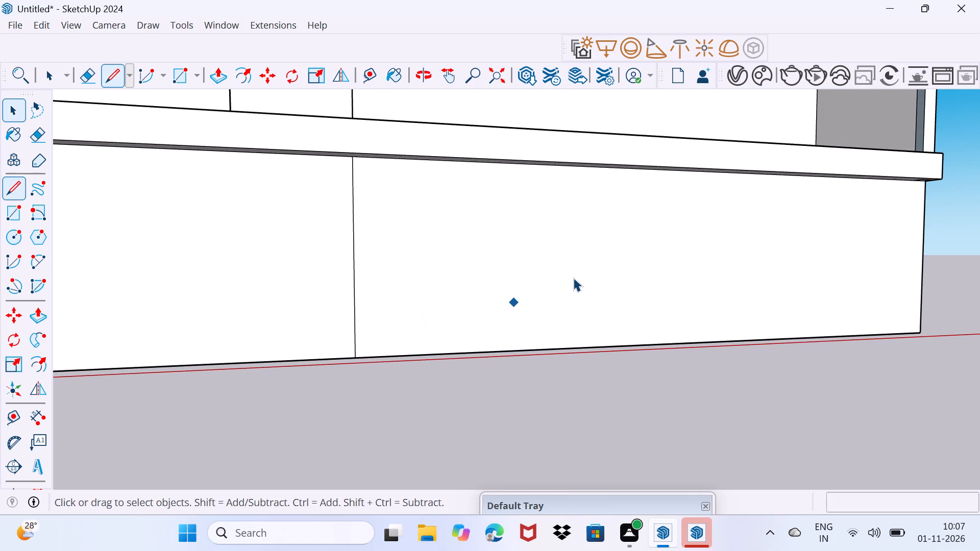
Push the longer ground-floor wall section beneath the terrace inward, in line with the terrace's back wall above.
{"action": "left_click", "coordinate": [573, 277]}
{"action": "middle_click_drag", "start_coordinate": [716, 239], "coordinate": [481, 270]}
{"action": "scroll", "coordinate": [518, 271], "scroll_direction": "down", "scroll_amount": 5}
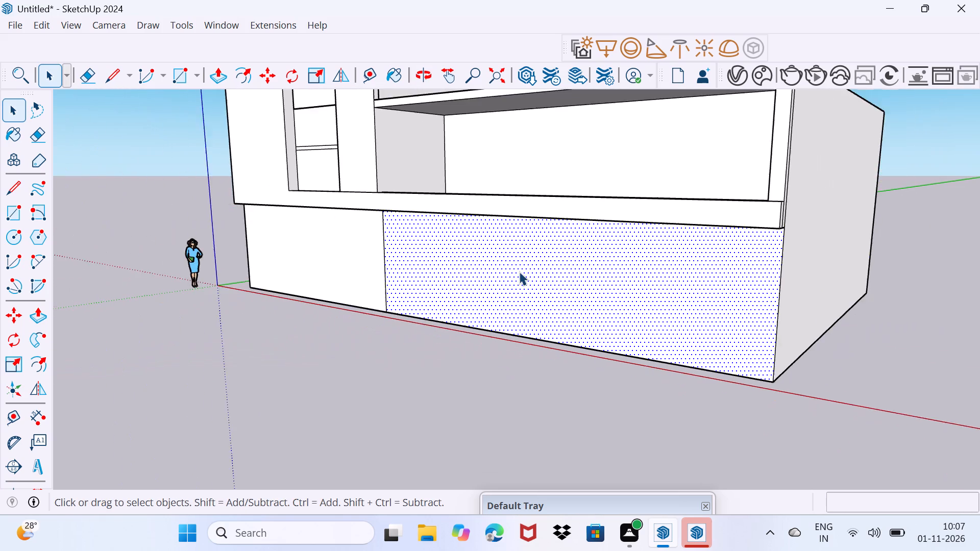
{"action": "scroll", "coordinate": [519, 271], "scroll_direction": "down", "scroll_amount": 1}
{"action": "key", "text": "p"}
{"action": "left_click", "coordinate": [595, 281]}
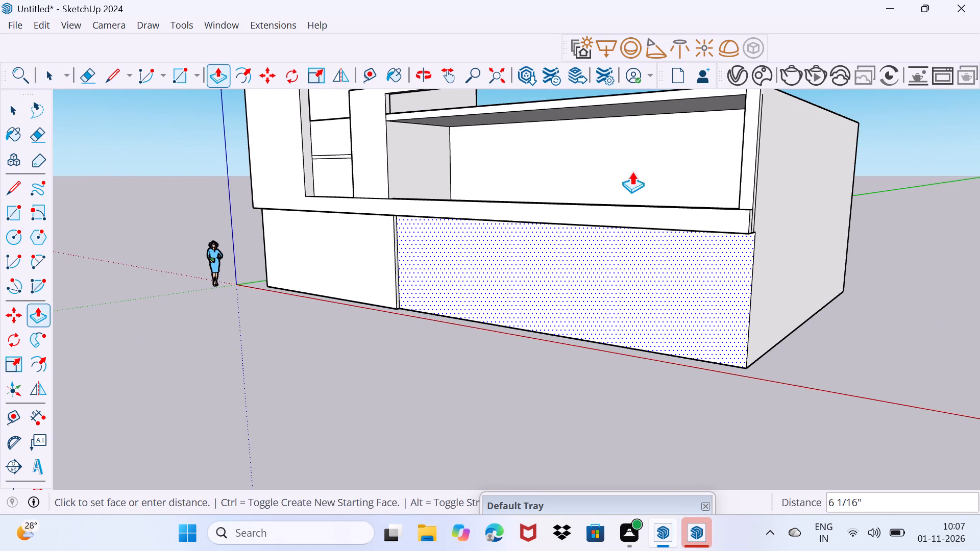
{"action": "left_click", "coordinate": [674, 158]}
{"action": "key", "text": "space"}
{"action": "left_click_drag", "start_coordinate": [671, 286], "coordinate": [727, 222]}
Erase the leftover edges on the underside of the projecting band above the ground-floor recess.
{"action": "middle_click_drag", "start_coordinate": [717, 254], "coordinate": [656, 190]}
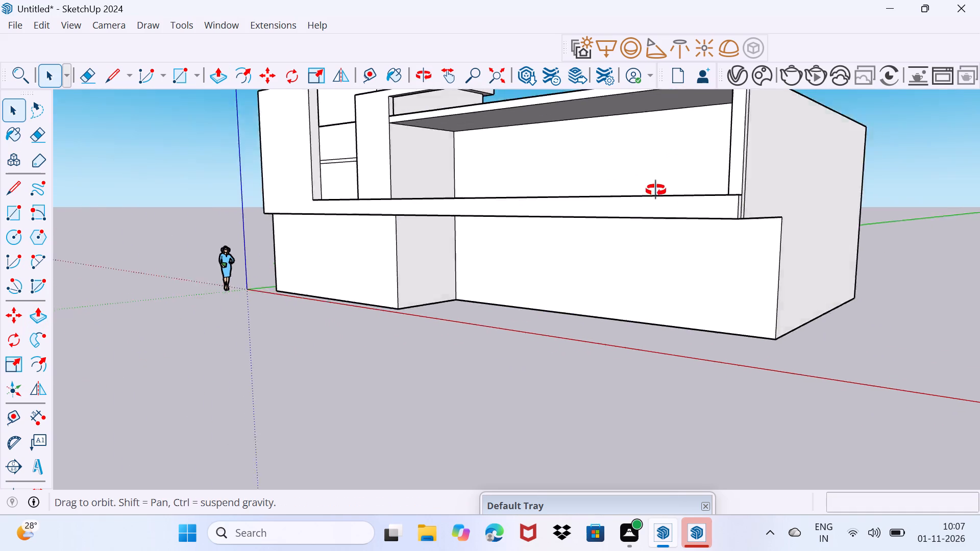
{"action": "middle_click_drag", "start_coordinate": [656, 190], "coordinate": [664, 157]}
{"action": "scroll", "coordinate": [691, 139], "scroll_direction": "up", "scroll_amount": 2}
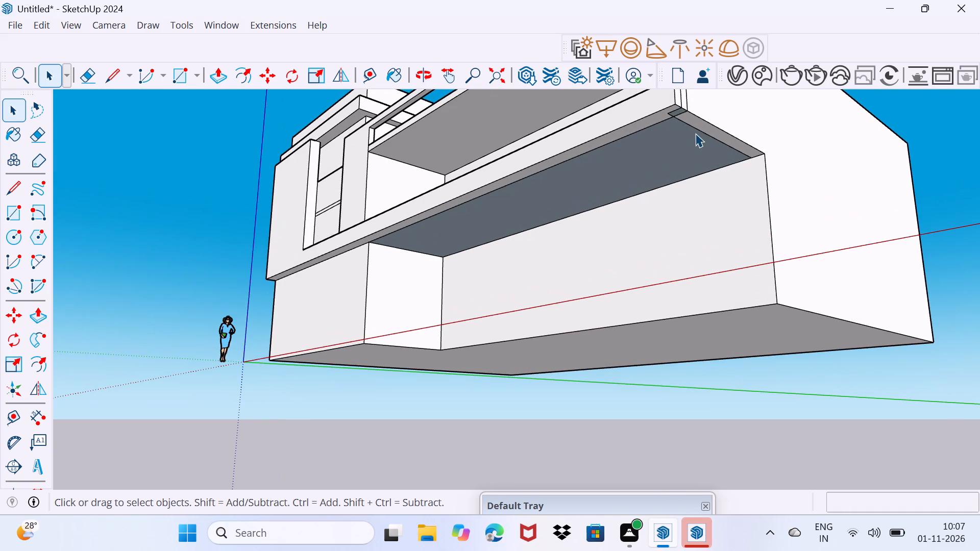
{"action": "key", "text": "e"}
{"action": "left_click", "coordinate": [701, 130]}
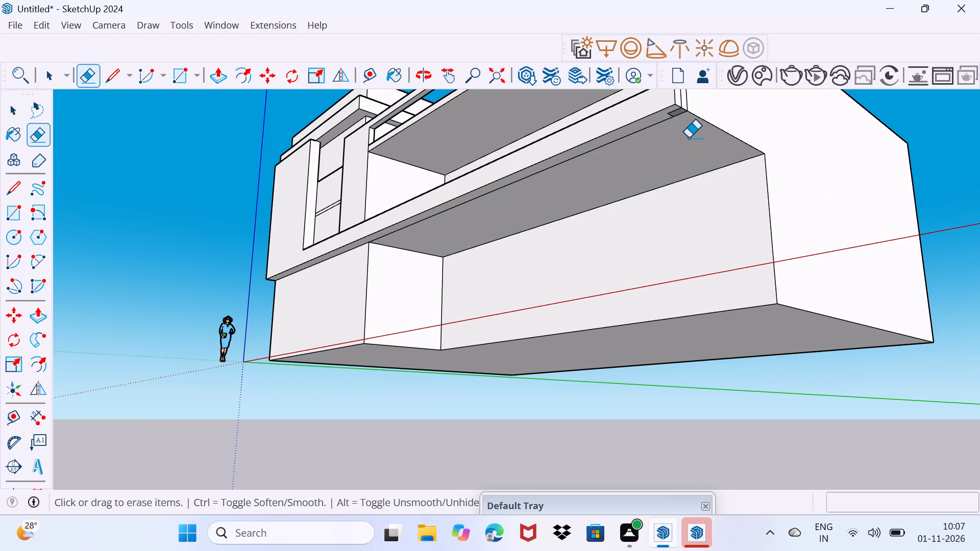
{"action": "left_click_drag", "start_coordinate": [659, 122], "coordinate": [665, 129]}
{"action": "left_click_drag", "start_coordinate": [675, 110], "coordinate": [680, 121]}
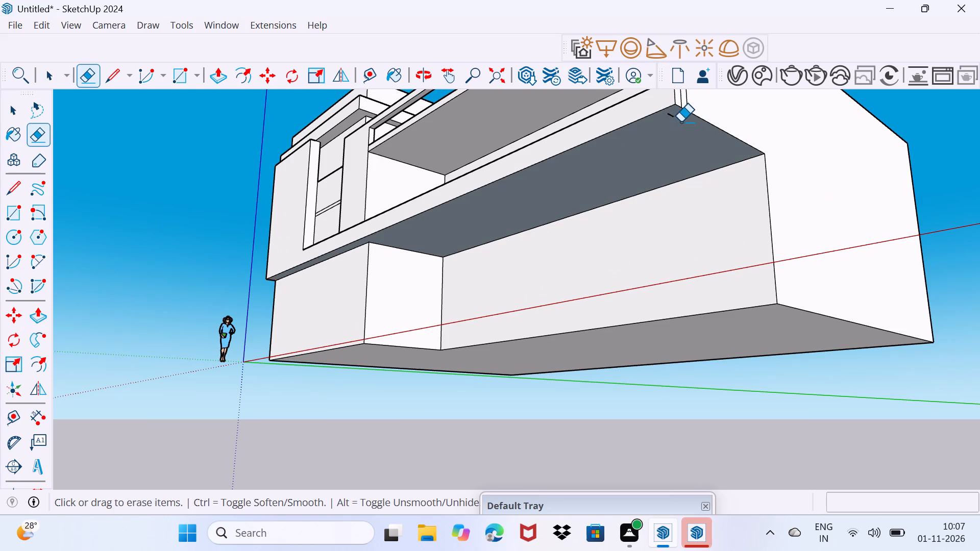
{"action": "left_click_drag", "start_coordinate": [673, 116], "coordinate": [667, 120]}
Push the remaining ground-floor front wall beside the recess inward about 5".
{"action": "middle_click_drag", "start_coordinate": [624, 175], "coordinate": [628, 177]}
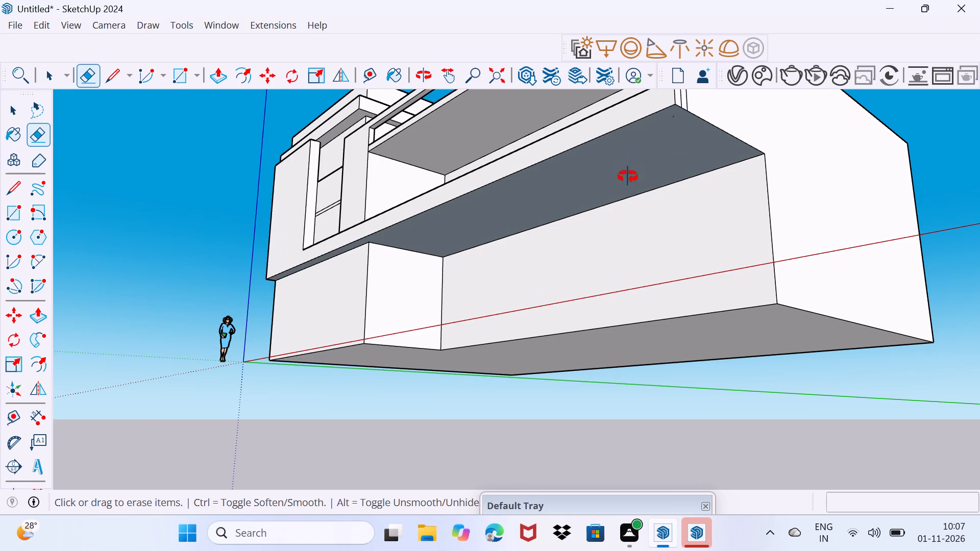
{"action": "middle_click_drag", "start_coordinate": [628, 177], "coordinate": [799, 224]}
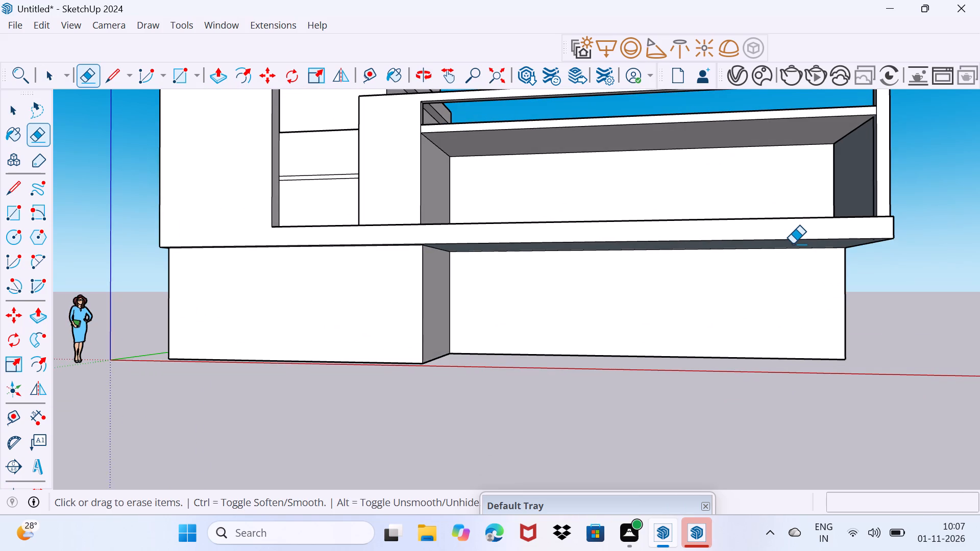
{"action": "key", "text": "space"}
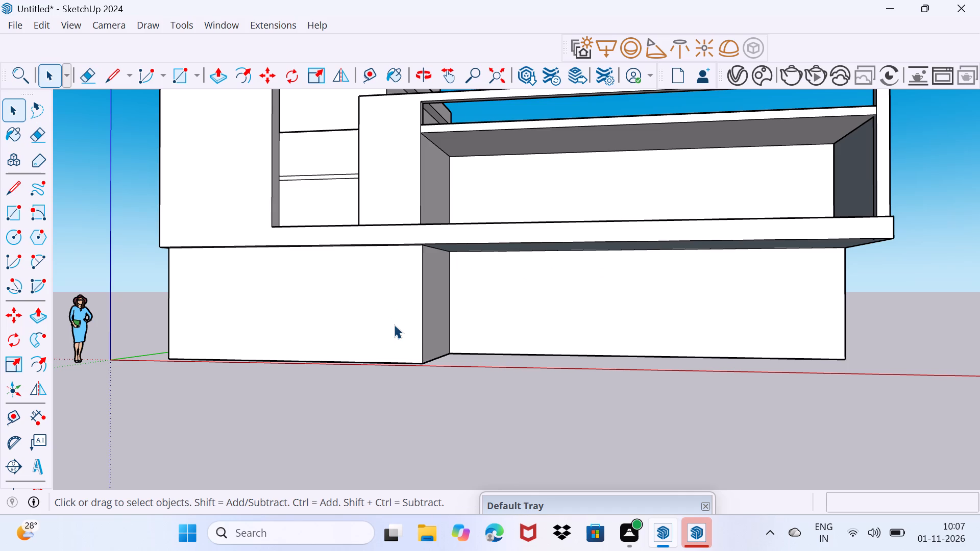
{"action": "left_click", "coordinate": [396, 324]}
{"action": "key", "text": "p"}
{"action": "left_click", "coordinate": [397, 323]}
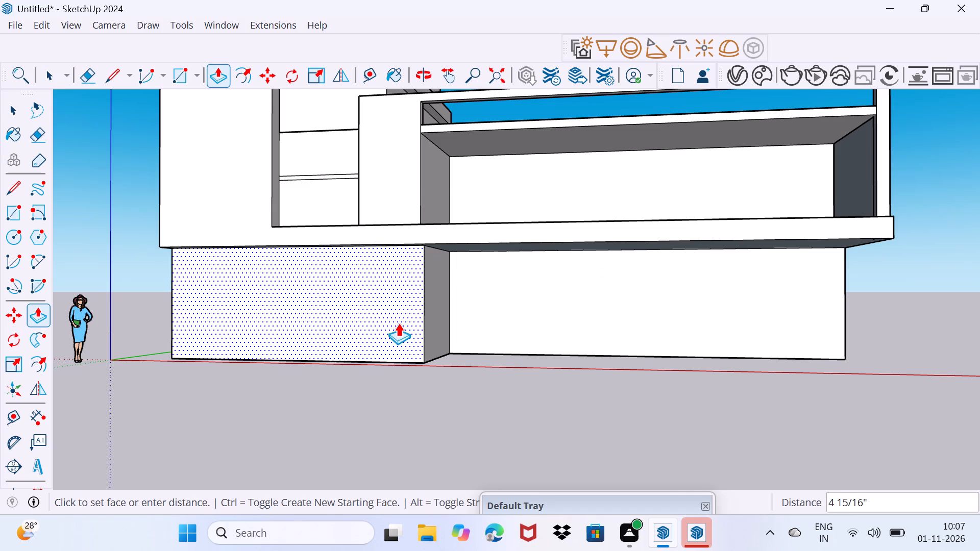
{"action": "left_click", "coordinate": [398, 323]}
{"action": "key", "text": "space"}
{"action": "left_click_drag", "start_coordinate": [383, 346], "coordinate": [410, 321]}
Erase the short leftover edge under the projecting band at the corner of the ground-floor front wall.
{"action": "middle_click_drag", "start_coordinate": [373, 335], "coordinate": [307, 242]}
{"action": "scroll", "coordinate": [430, 233], "scroll_direction": "up", "scroll_amount": 15}
{"action": "middle_click_drag", "start_coordinate": [397, 244], "coordinate": [461, 215]}
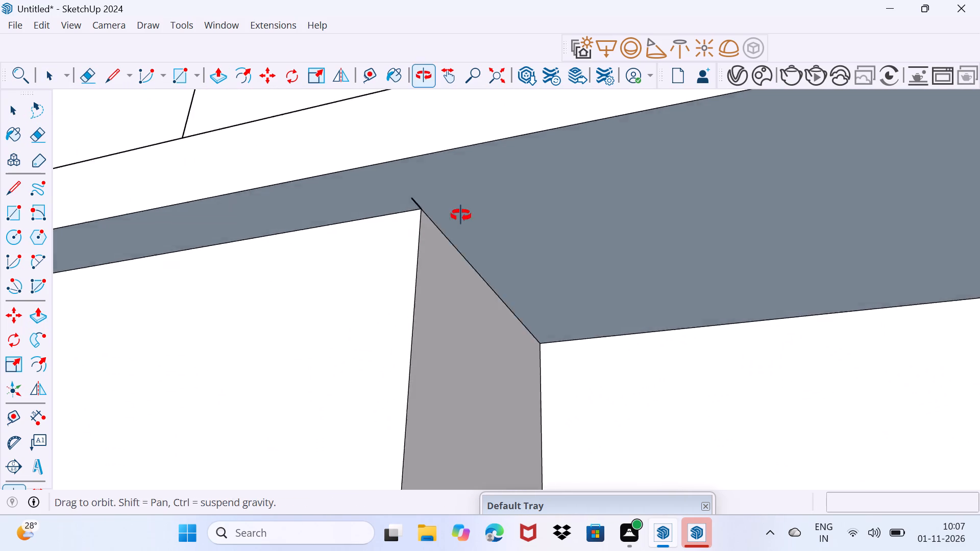
{"action": "middle_click_drag", "start_coordinate": [461, 215], "coordinate": [467, 214]}
{"action": "scroll", "coordinate": [448, 198], "scroll_direction": "up", "scroll_amount": 8}
{"action": "middle_click_drag", "start_coordinate": [448, 192], "coordinate": [458, 188]}
{"action": "key", "text": "e"}
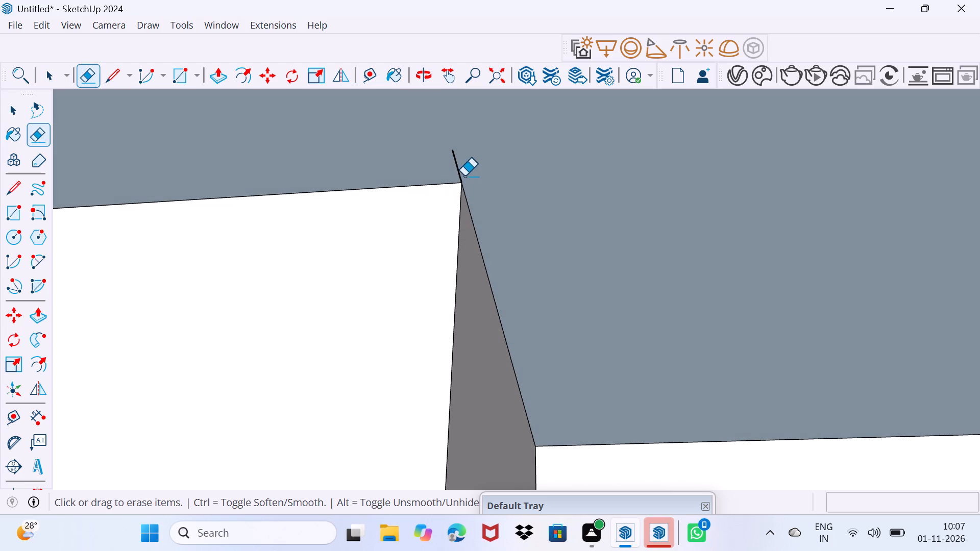
{"action": "left_click", "coordinate": [457, 166]}
{"action": "key", "text": "space"}
Examine the ground-floor front wall, the recess and the overhanging band from the front and below.
{"action": "scroll", "coordinate": [427, 236], "scroll_direction": "down", "scroll_amount": 7}
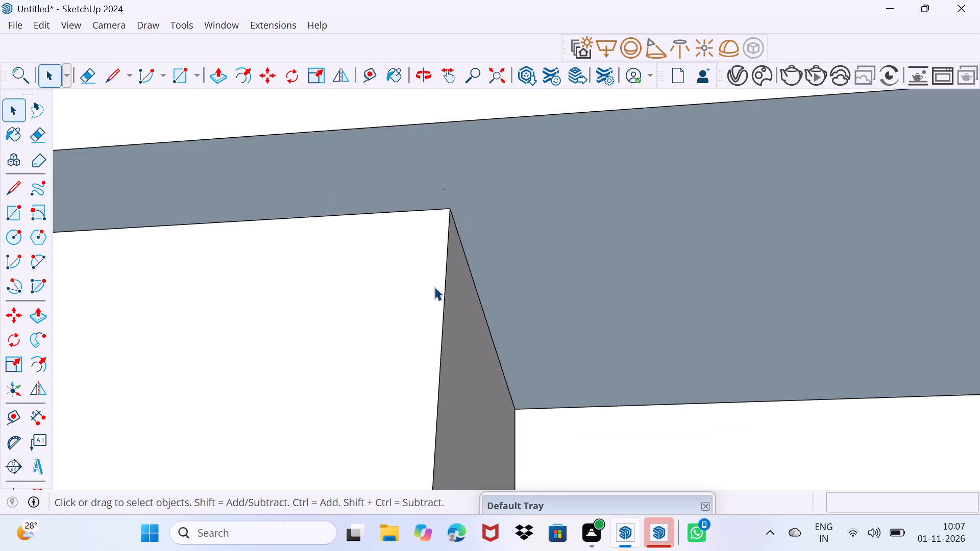
{"action": "scroll", "coordinate": [434, 287], "scroll_direction": "down", "scroll_amount": 20}
{"action": "scroll", "coordinate": [434, 287], "scroll_direction": "down", "scroll_amount": 4}
{"action": "middle_click_drag", "start_coordinate": [428, 367], "coordinate": [384, 231], "text": "shift"}
{"action": "middle_click_drag", "start_coordinate": [373, 232], "coordinate": [368, 382]}
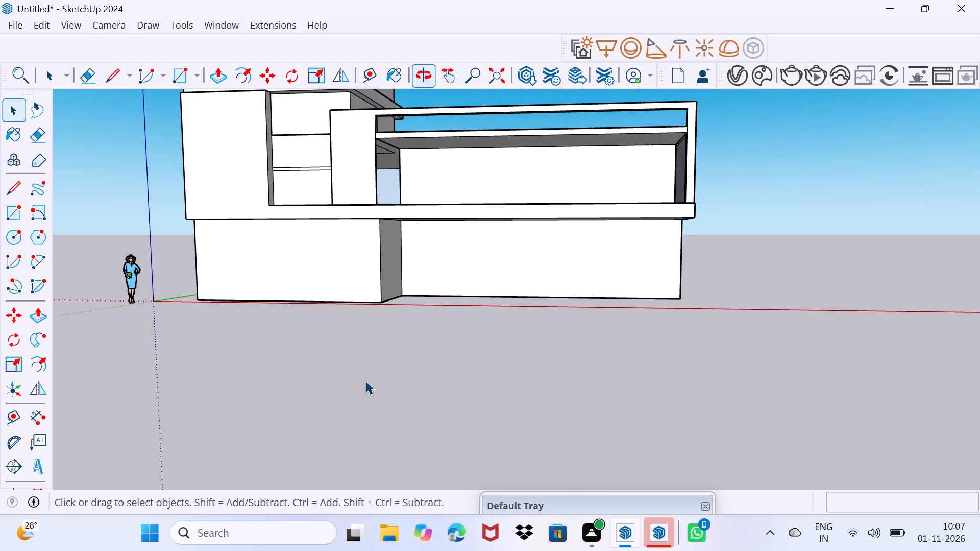
{"action": "middle_click_drag", "start_coordinate": [321, 365], "coordinate": [326, 365]}
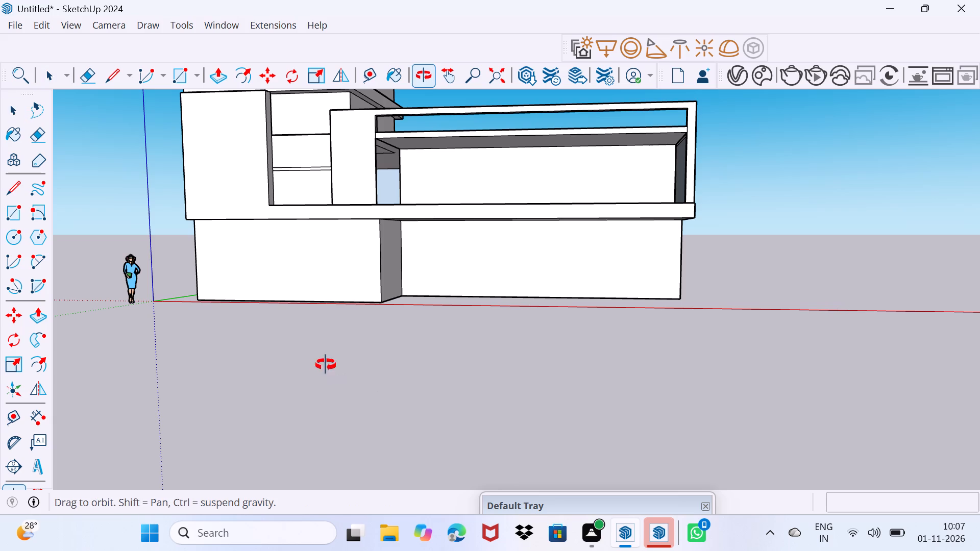
{"action": "middle_click_drag", "start_coordinate": [326, 365], "coordinate": [434, 339]}
{"action": "scroll", "coordinate": [280, 212], "scroll_direction": "up", "scroll_amount": 4}
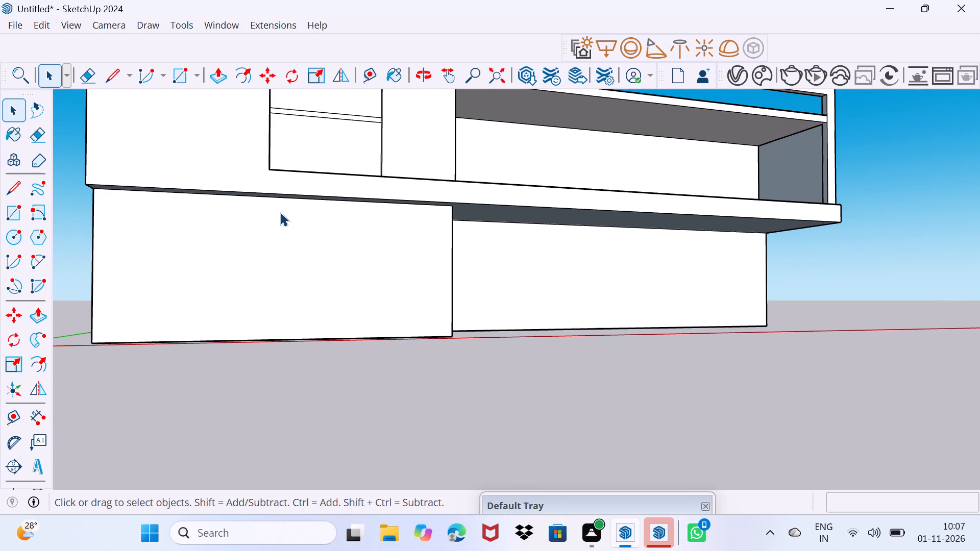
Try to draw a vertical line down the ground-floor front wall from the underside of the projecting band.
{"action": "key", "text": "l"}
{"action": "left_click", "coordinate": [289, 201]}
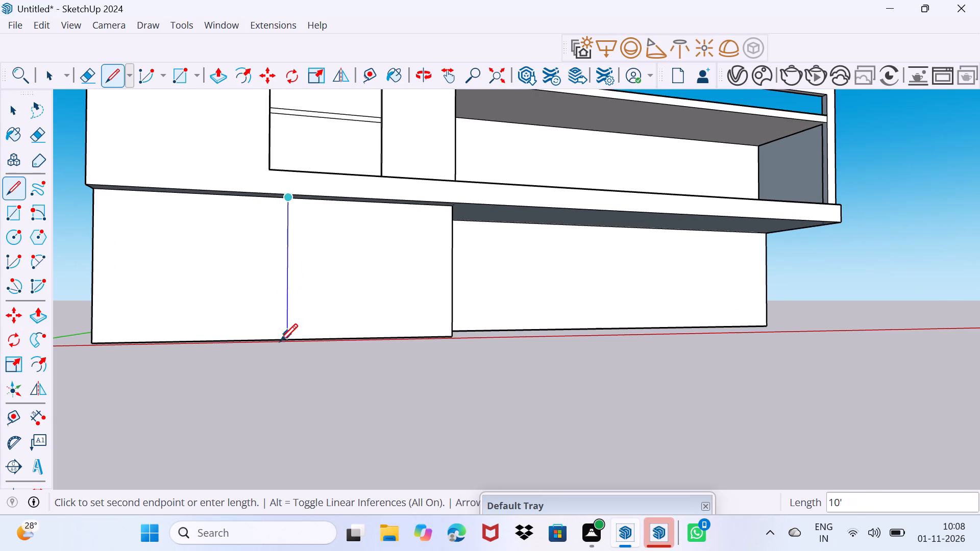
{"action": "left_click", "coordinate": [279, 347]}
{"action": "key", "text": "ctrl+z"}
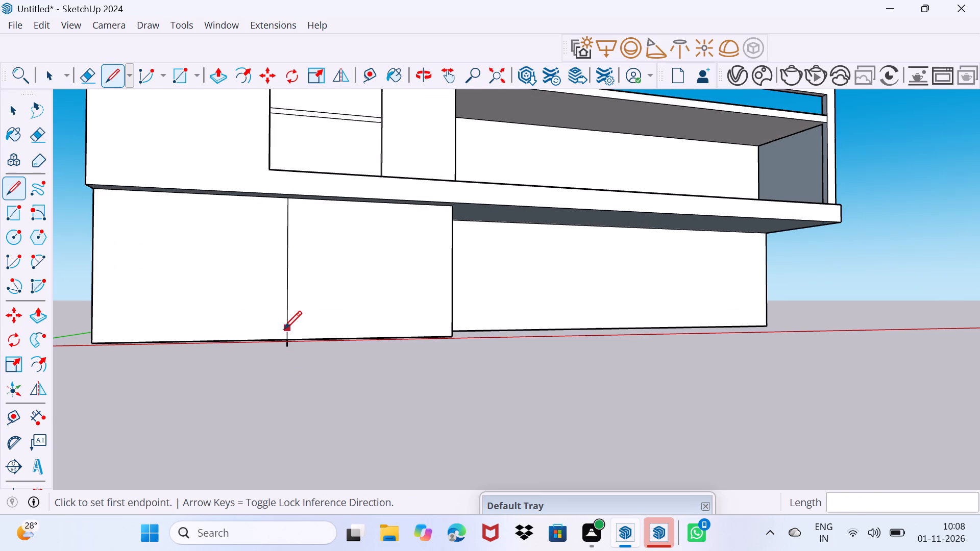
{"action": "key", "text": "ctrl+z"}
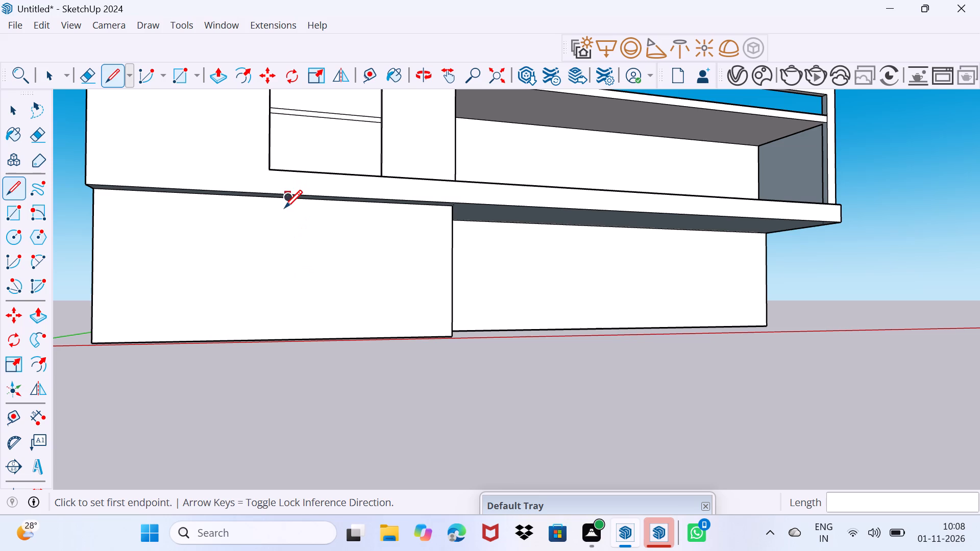
Draw a 10' vertical line dividing the ground-floor front wall from the projecting band down to the wall's bottom edge.
{"action": "left_click", "coordinate": [287, 200]}
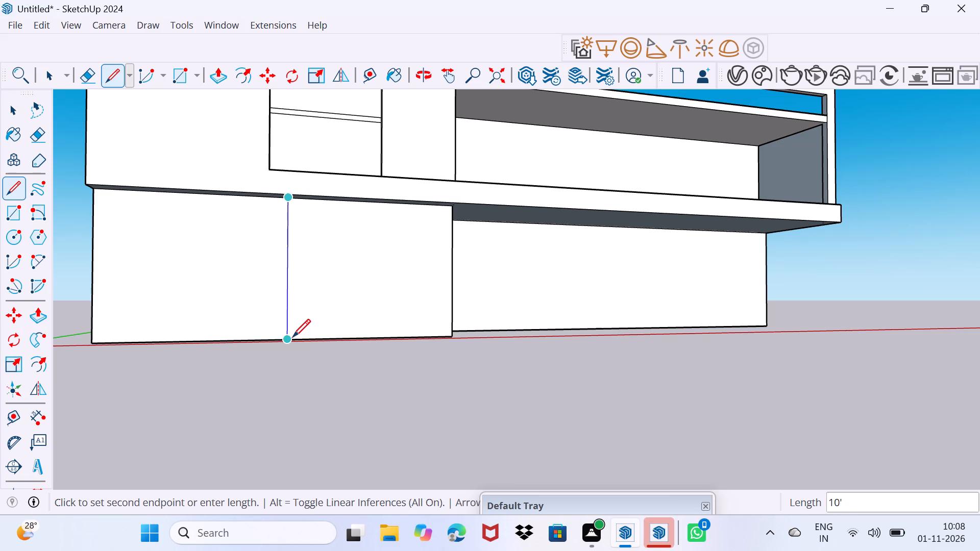
{"action": "left_click", "coordinate": [292, 337]}
{"action": "key", "text": "space"}
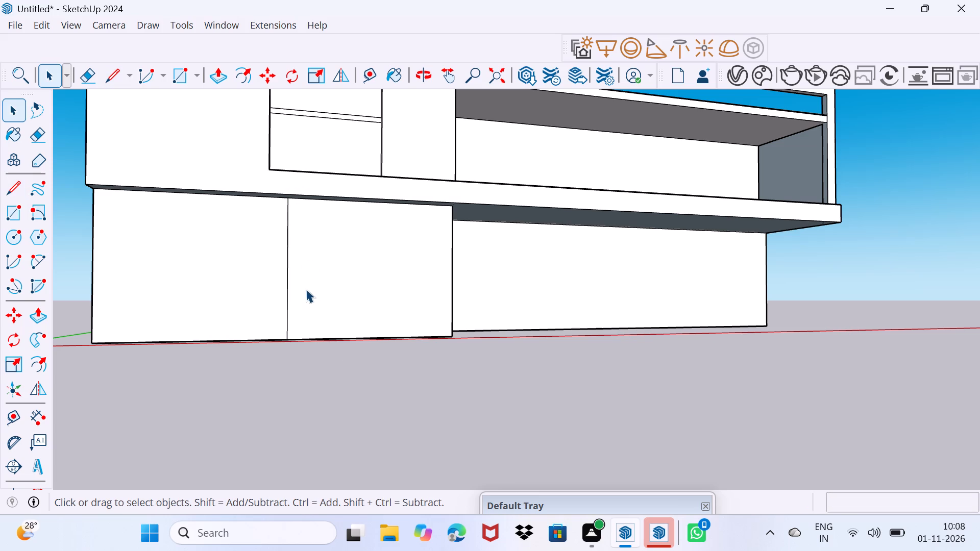
{"action": "left_click_drag", "start_coordinate": [306, 288], "coordinate": [347, 258]}
Draw a window rectangle about 6' 6" wide and 5' high on the ground-floor front wall, starting on the dividing line.
{"action": "middle_click_drag", "start_coordinate": [328, 267], "coordinate": [336, 302]}
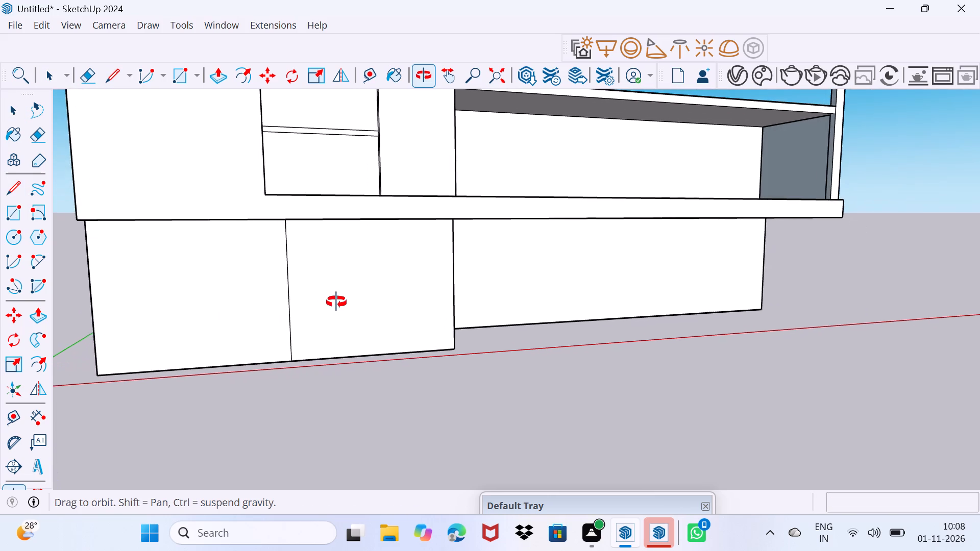
{"action": "middle_click_drag", "start_coordinate": [336, 302], "coordinate": [337, 306]}
{"action": "key", "text": "r"}
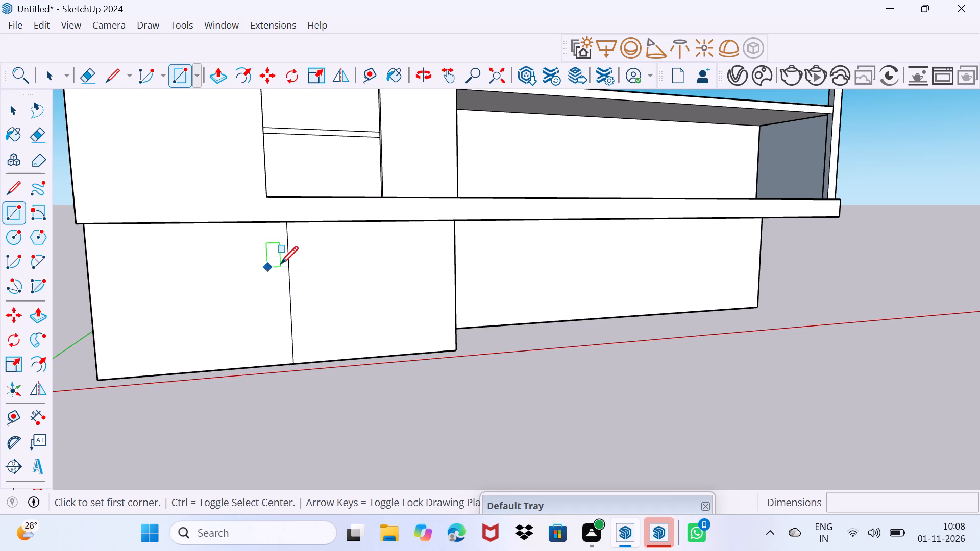
{"action": "left_click_drag", "start_coordinate": [291, 259], "coordinate": [299, 273]}
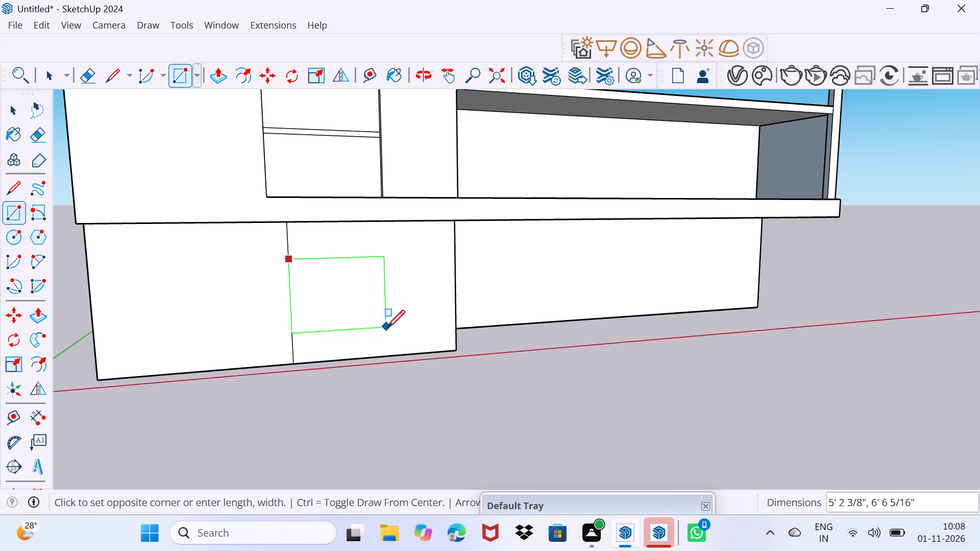
{"action": "left_click", "coordinate": [389, 331]}
{"action": "key", "text": "space"}
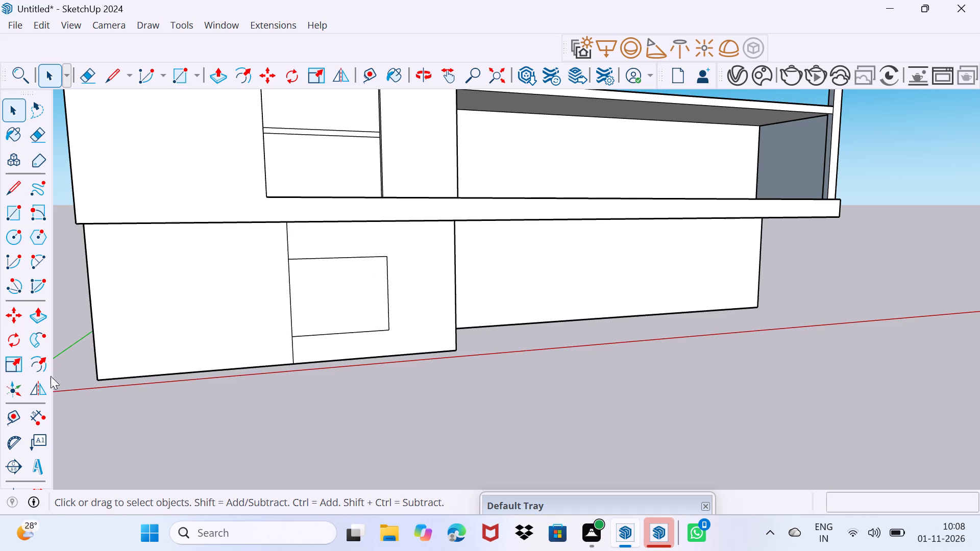
Offset the window rectangle's outline inward about 5" to form a frame border.
{"action": "left_click", "coordinate": [43, 356]}
{"action": "left_click", "coordinate": [296, 296]}
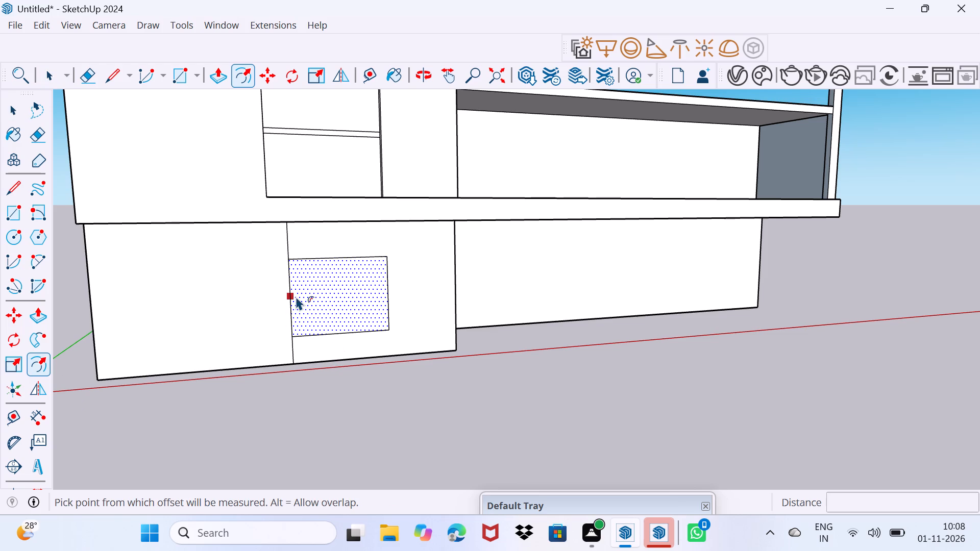
{"action": "left_click", "coordinate": [298, 296]}
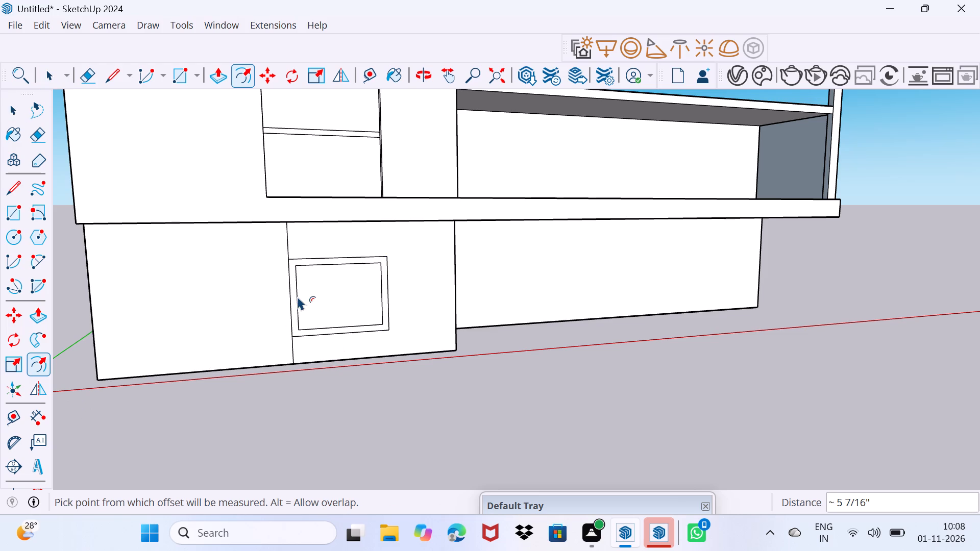
{"action": "key", "text": "space"}
{"action": "left_click_drag", "start_coordinate": [267, 316], "coordinate": [306, 273]}
Pull the window's frame border slightly outward from the ground-floor front wall.
{"action": "scroll", "coordinate": [289, 304], "scroll_direction": "up", "scroll_amount": 3}
{"action": "left_click", "coordinate": [295, 300]}
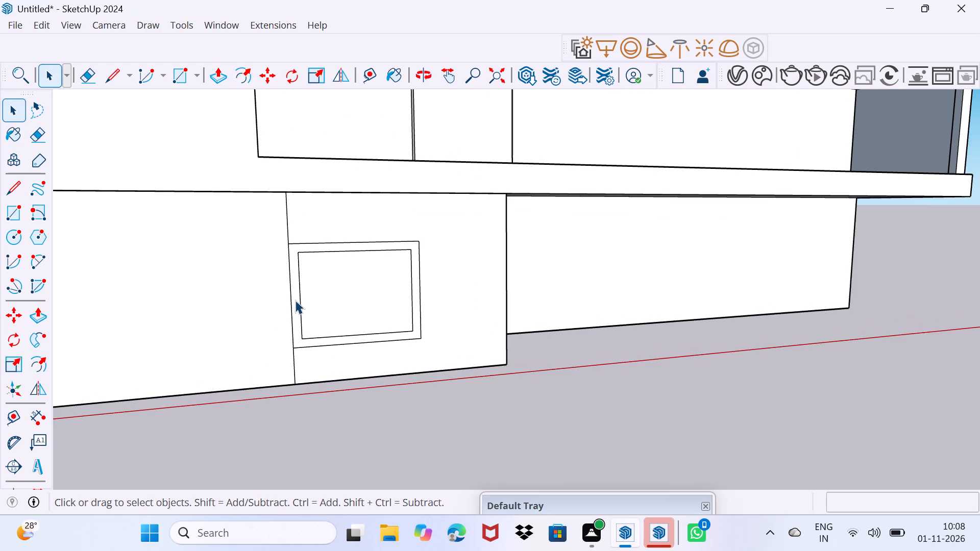
{"action": "key", "text": "p"}
{"action": "left_click", "coordinate": [295, 300]}
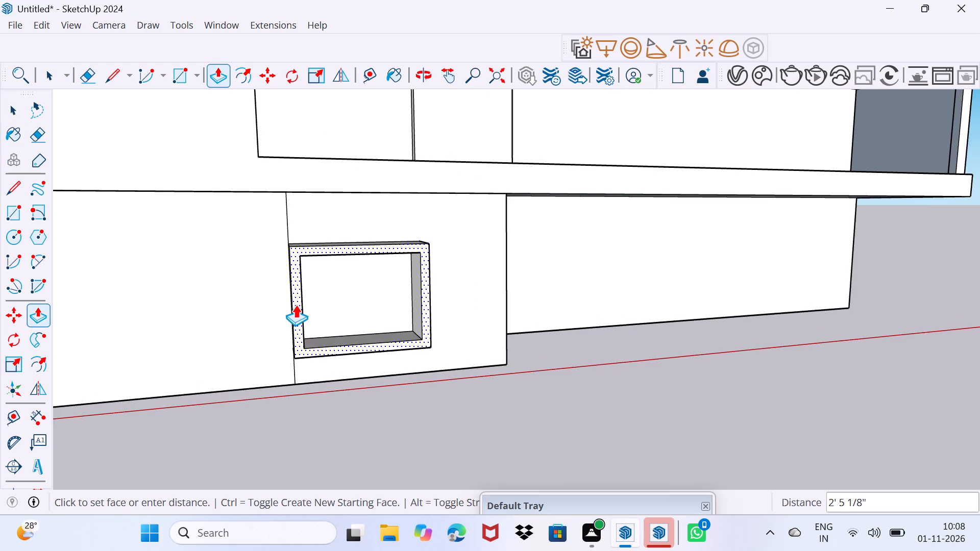
{"action": "left_click", "coordinate": [296, 302]}
{"action": "key", "text": "space"}
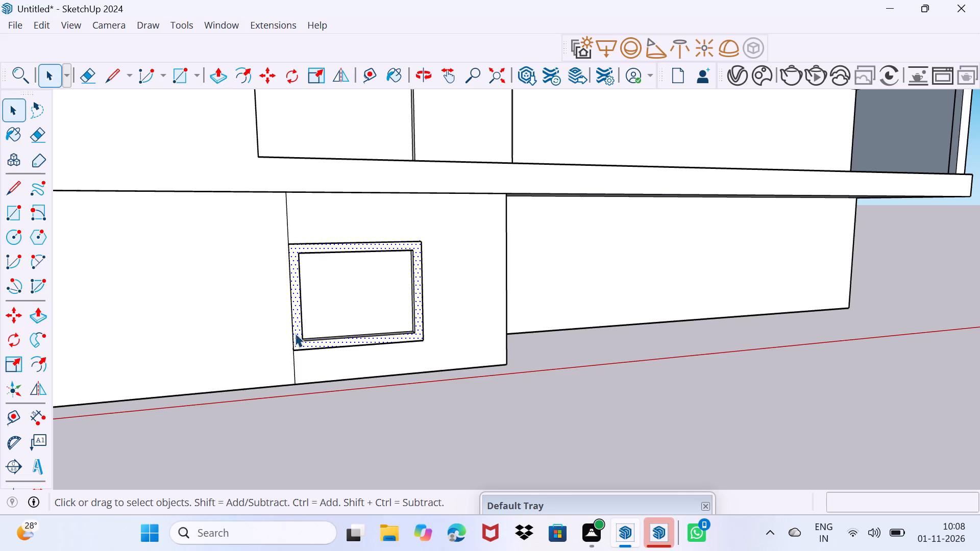
{"action": "left_click_drag", "start_coordinate": [295, 333], "coordinate": [328, 280]}
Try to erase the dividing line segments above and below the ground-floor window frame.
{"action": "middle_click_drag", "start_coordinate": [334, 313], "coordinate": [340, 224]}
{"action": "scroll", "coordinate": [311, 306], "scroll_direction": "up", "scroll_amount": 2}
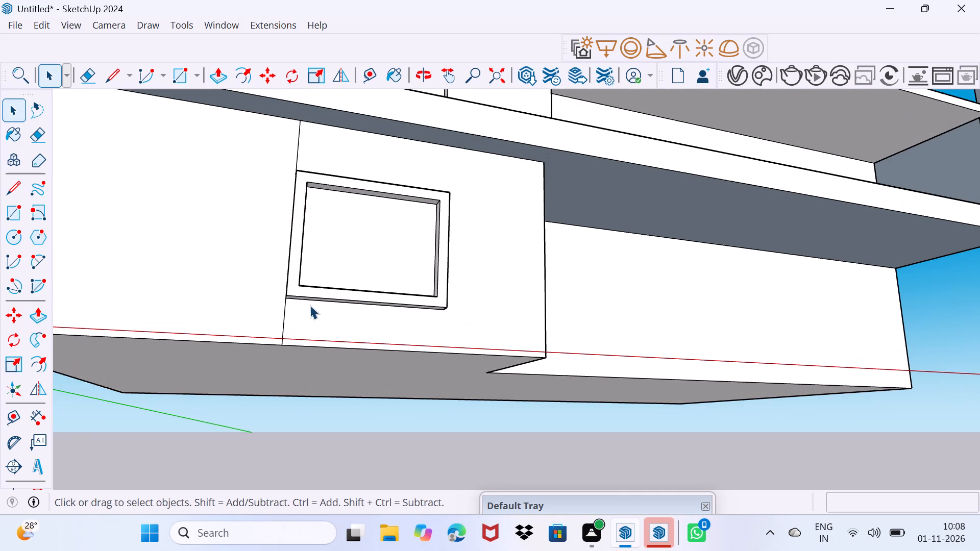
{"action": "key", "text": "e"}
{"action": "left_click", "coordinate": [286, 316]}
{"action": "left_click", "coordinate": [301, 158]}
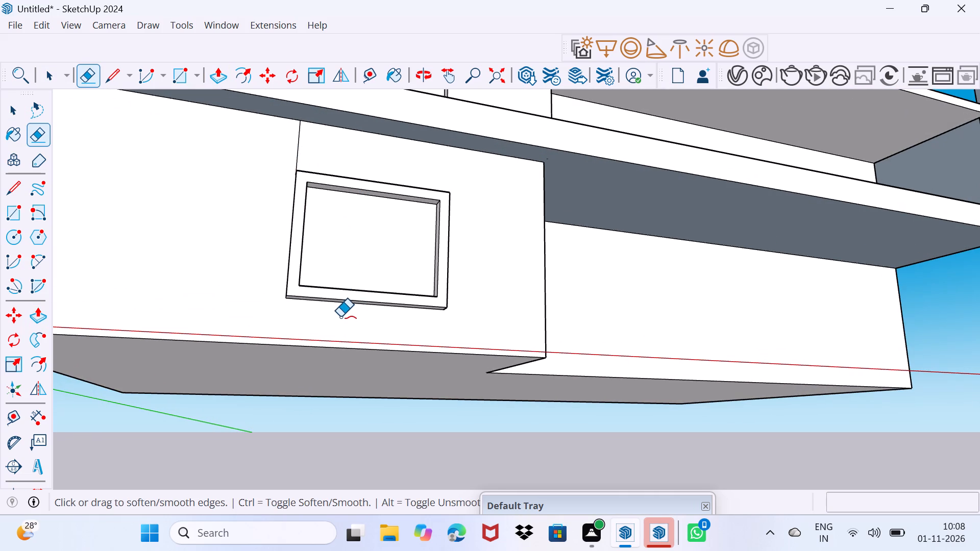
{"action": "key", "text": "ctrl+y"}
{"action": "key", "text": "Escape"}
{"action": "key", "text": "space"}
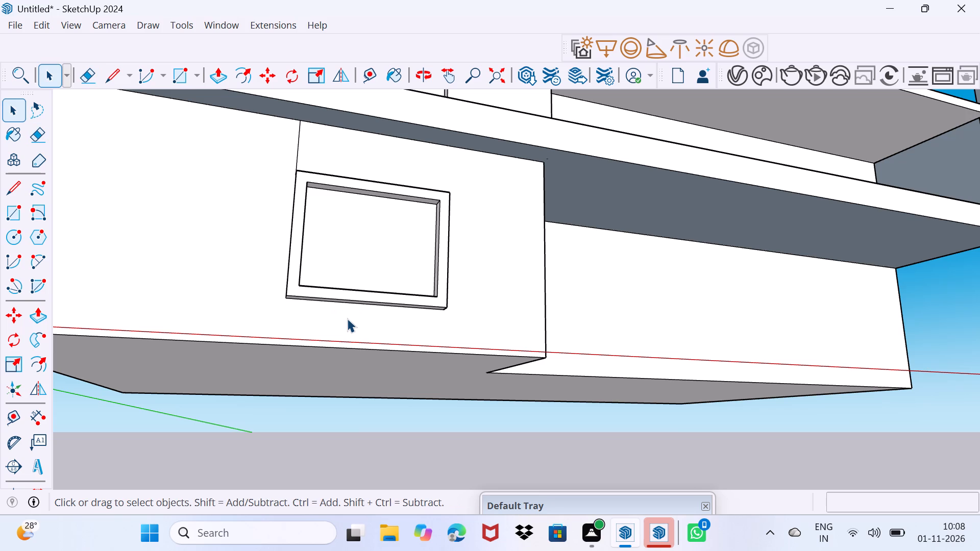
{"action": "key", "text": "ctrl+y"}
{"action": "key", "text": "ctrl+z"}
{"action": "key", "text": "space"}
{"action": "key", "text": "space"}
Examine the front facade and the side wall opening inside the upper-floor terrace recess.
{"action": "scroll", "coordinate": [297, 339], "scroll_direction": "down", "scroll_amount": 9}
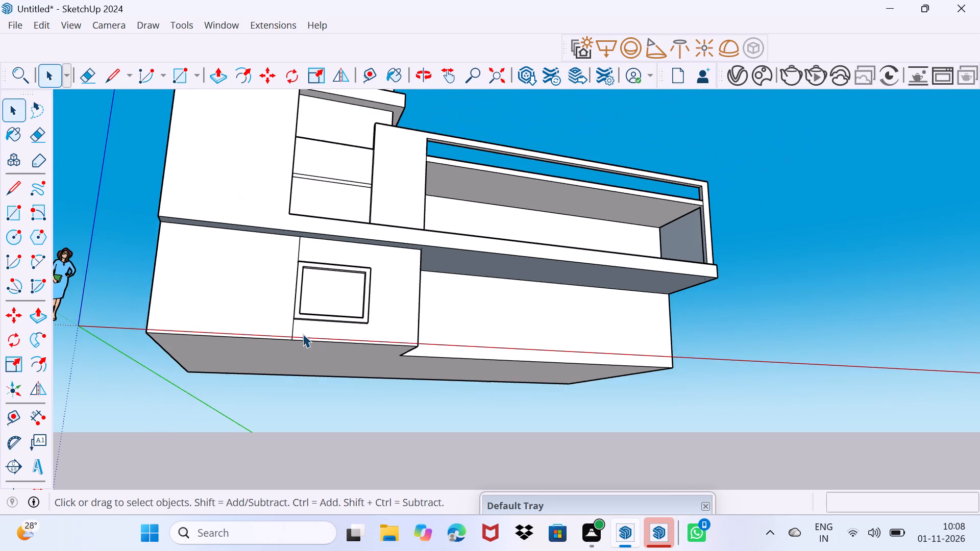
{"action": "middle_click_drag", "start_coordinate": [406, 340], "coordinate": [305, 358]}
{"action": "scroll", "coordinate": [364, 254], "scroll_direction": "up", "scroll_amount": 3}
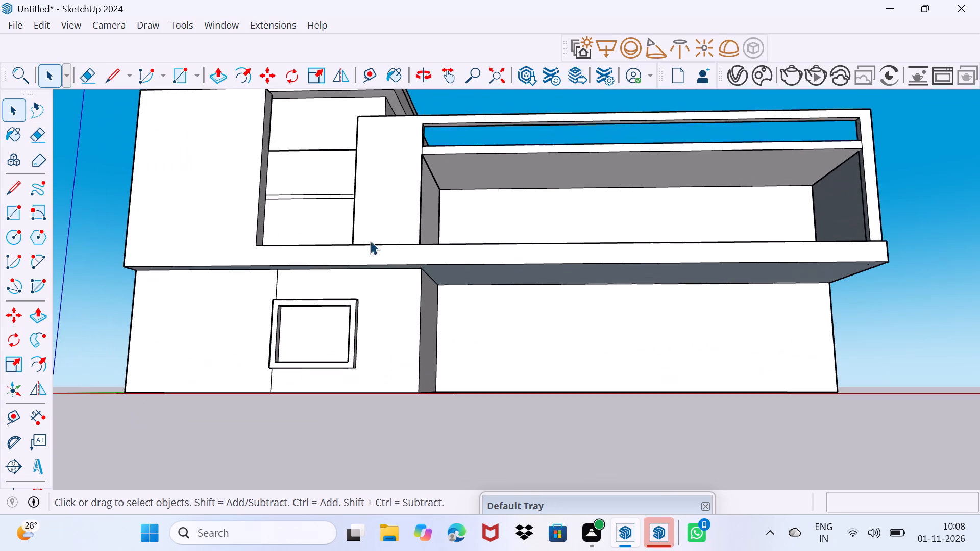
{"action": "middle_click_drag", "start_coordinate": [460, 204], "coordinate": [183, 263]}
{"action": "scroll", "coordinate": [468, 239], "scroll_direction": "up", "scroll_amount": 4}
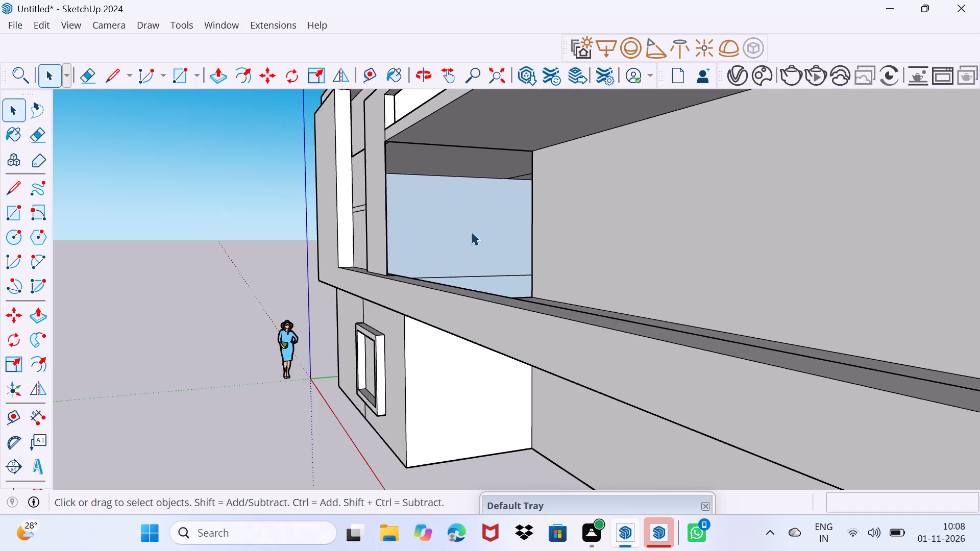
{"action": "scroll", "coordinate": [471, 232], "scroll_direction": "up", "scroll_amount": 3}
{"action": "middle_click_drag", "start_coordinate": [487, 265], "coordinate": [492, 293]}
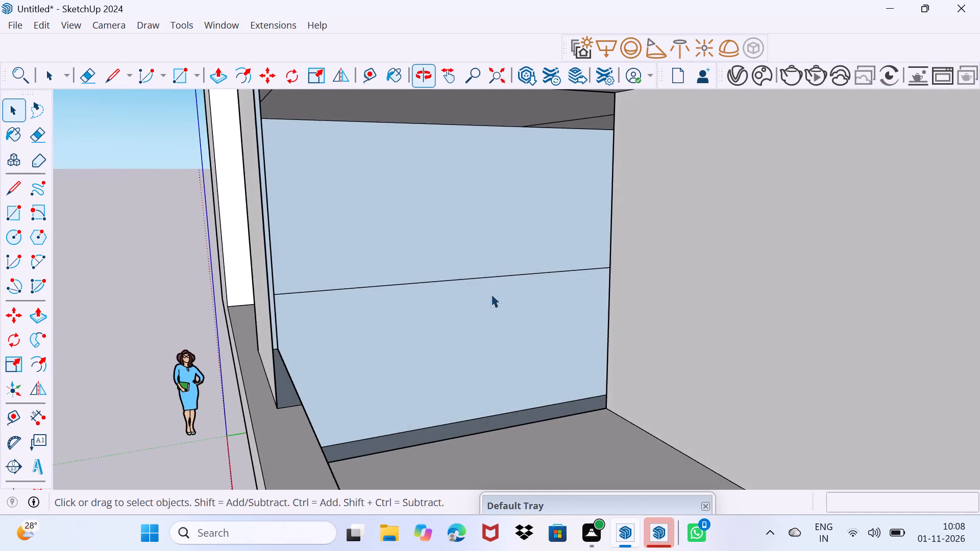
{"action": "scroll", "coordinate": [491, 294], "scroll_direction": "down", "scroll_amount": 4}
{"action": "middle_click_drag", "start_coordinate": [491, 313], "coordinate": [502, 346]}
{"action": "middle_click_drag", "start_coordinate": [487, 353], "coordinate": [435, 316]}
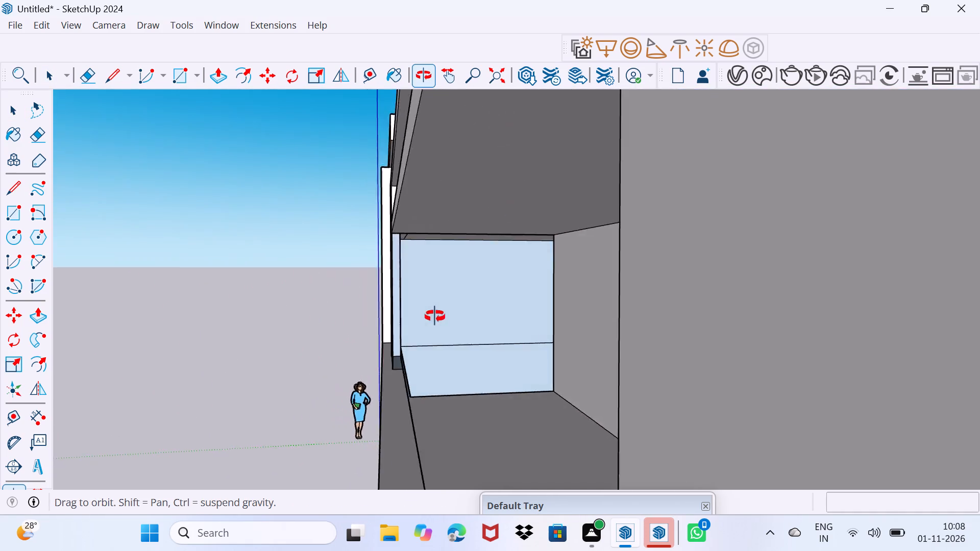
{"action": "middle_click_drag", "start_coordinate": [435, 316], "coordinate": [757, 301]}
{"action": "scroll", "coordinate": [766, 313], "scroll_direction": "down", "scroll_amount": 3}
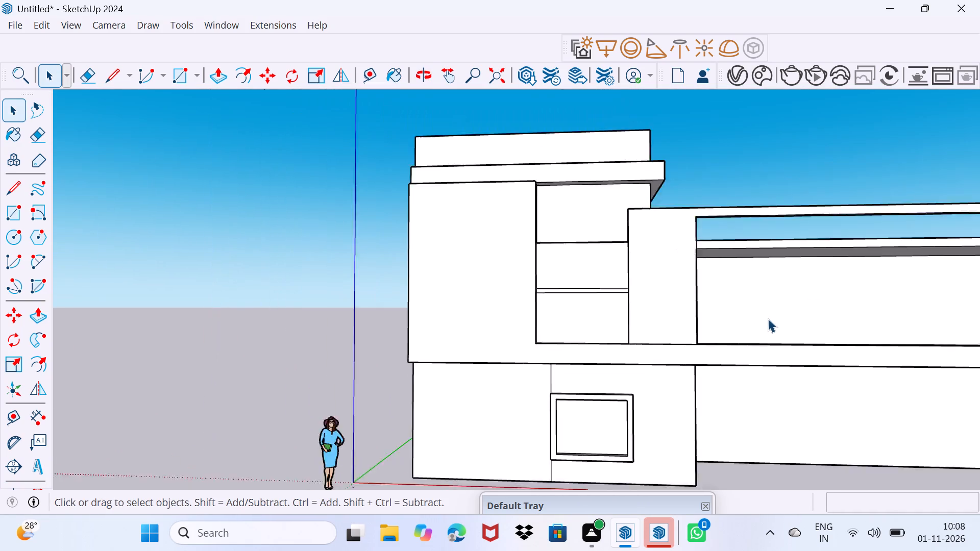
{"action": "scroll", "coordinate": [768, 318], "scroll_direction": "down", "scroll_amount": 1}
{"action": "middle_click_drag", "start_coordinate": [768, 319], "coordinate": [386, 300], "text": "shift"}
{"action": "middle_click_drag", "start_coordinate": [394, 318], "coordinate": [408, 339]}
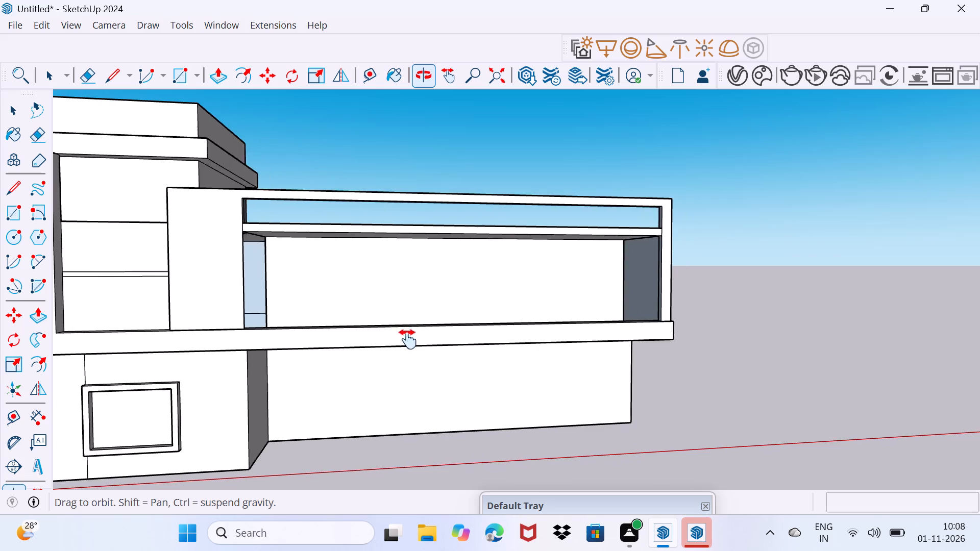
{"action": "middle_click_drag", "start_coordinate": [408, 339], "coordinate": [398, 343]}
Close the opening in the terrace's inner side wall with a rectangle from its upper front corner to its lower back corner.
{"action": "middle_click_drag", "start_coordinate": [375, 345], "coordinate": [210, 349]}
{"action": "scroll", "coordinate": [296, 286], "scroll_direction": "up", "scroll_amount": 7}
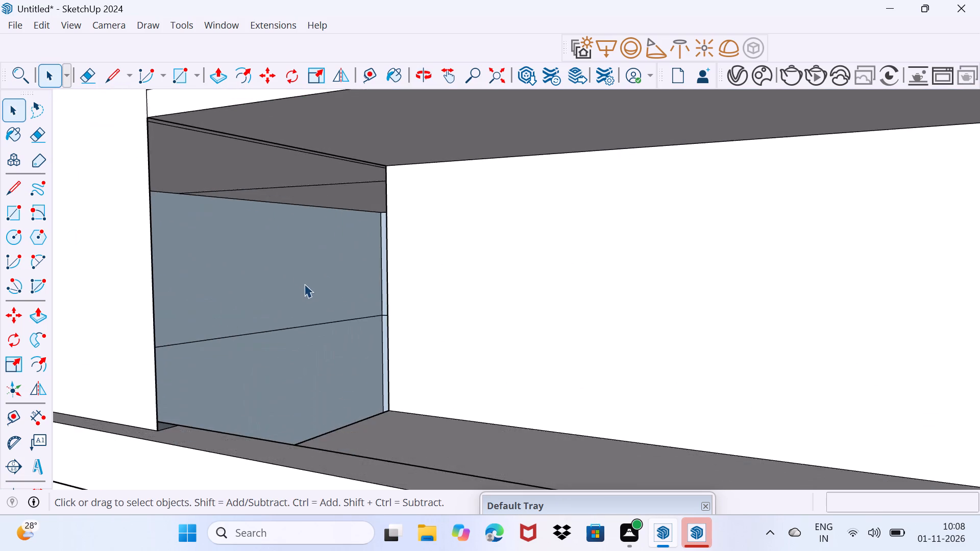
{"action": "middle_click_drag", "start_coordinate": [302, 285], "coordinate": [264, 303]}
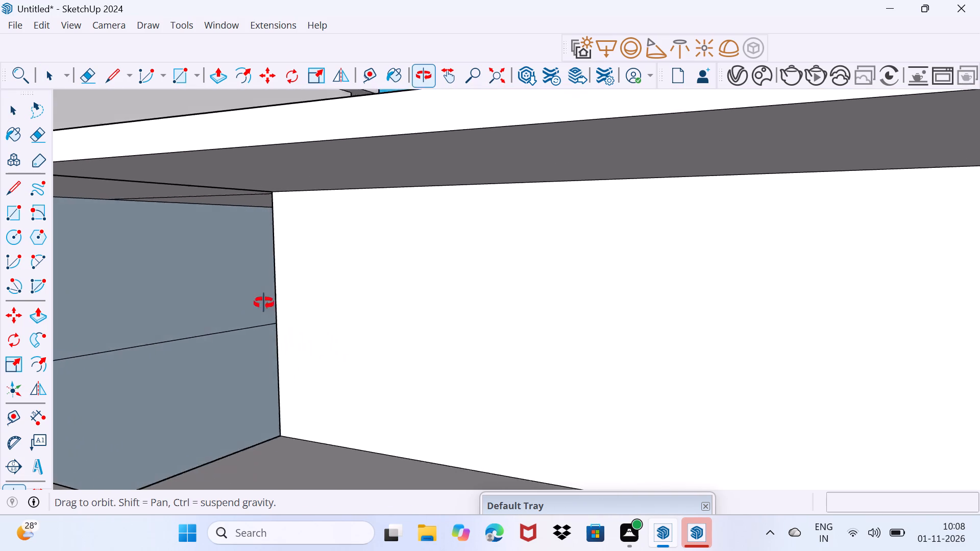
{"action": "middle_click_drag", "start_coordinate": [264, 303], "coordinate": [313, 285]}
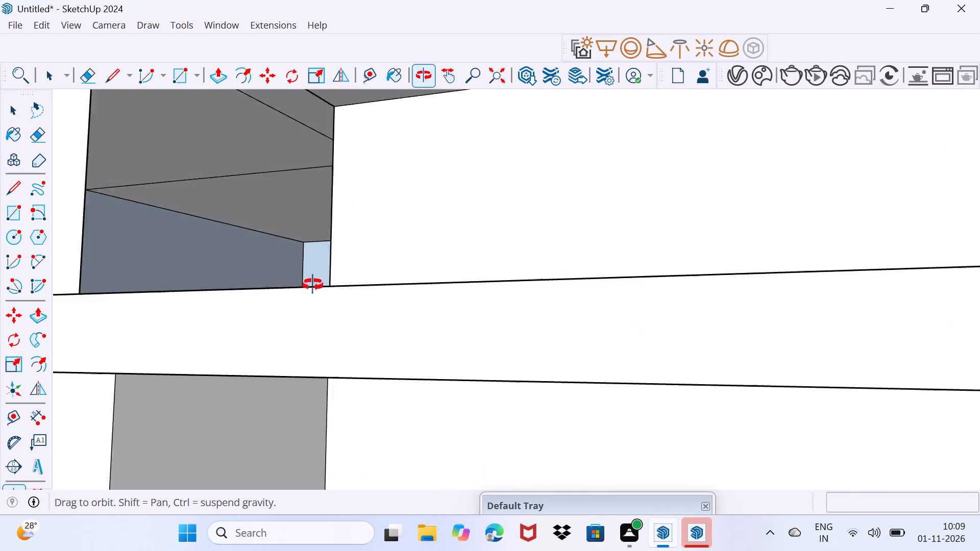
{"action": "middle_click_drag", "start_coordinate": [313, 285], "coordinate": [349, 311]}
{"action": "middle_click_drag", "start_coordinate": [445, 316], "coordinate": [405, 289]}
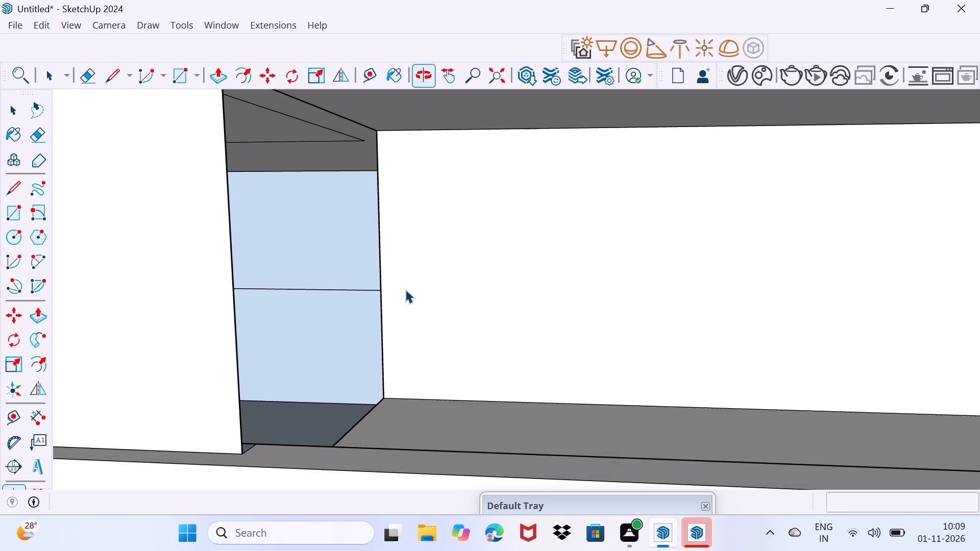
{"action": "key", "text": "r"}
{"action": "scroll", "coordinate": [354, 290], "scroll_direction": "down", "scroll_amount": 2}
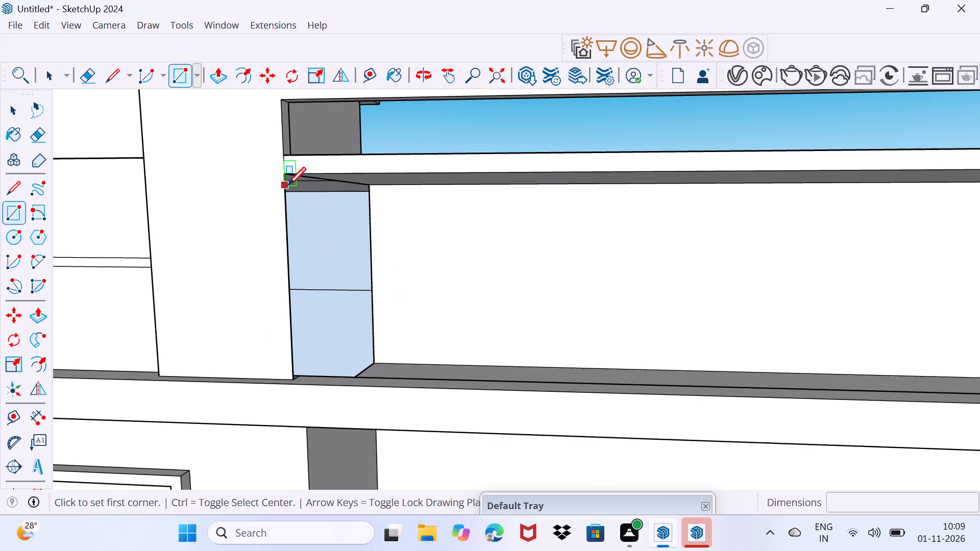
{"action": "left_click", "coordinate": [285, 179]}
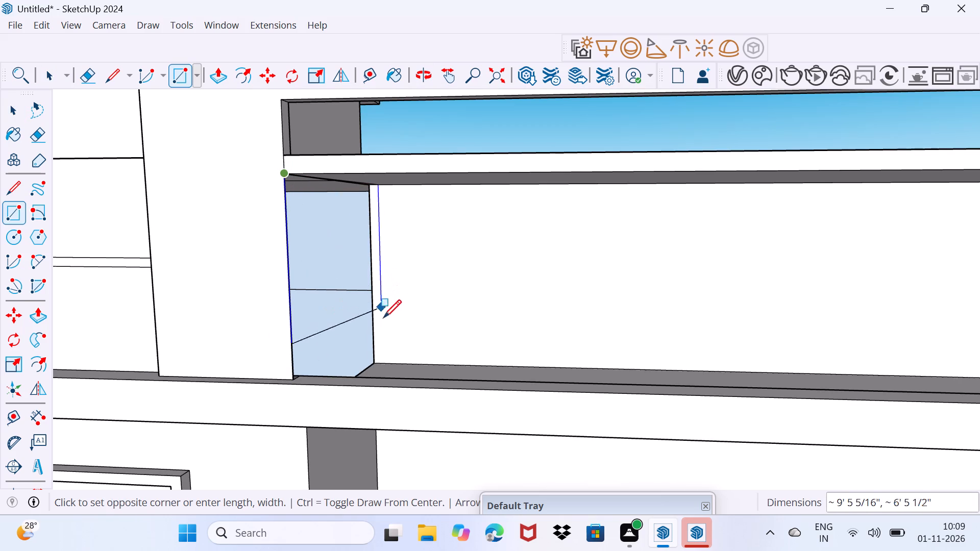
{"action": "left_click", "coordinate": [376, 363]}
{"action": "key", "text": "space"}
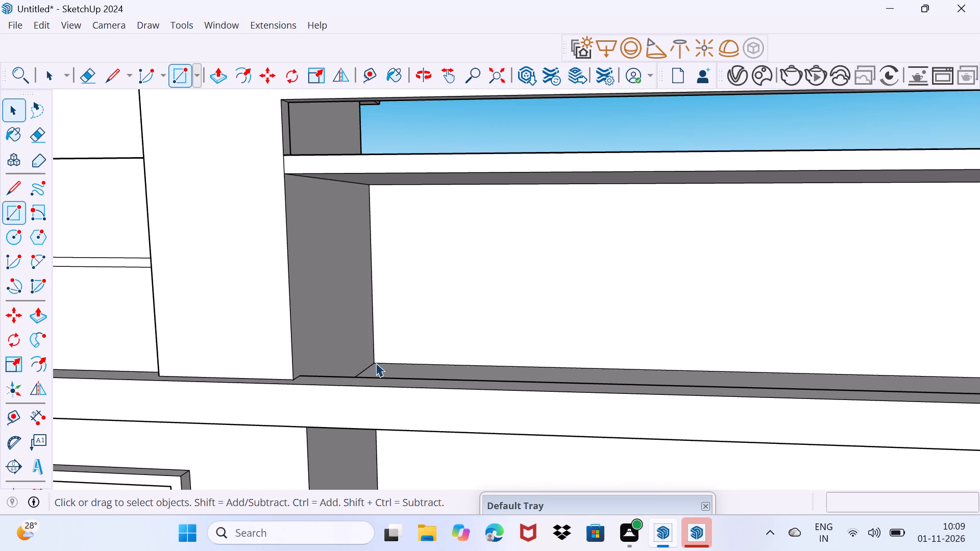
{"action": "left_click_drag", "start_coordinate": [380, 381], "coordinate": [407, 337]}
Draw a vertical 6" high rotated rectangle hanging below the full length of the building's rear bottom edge.
{"action": "scroll", "coordinate": [399, 334], "scroll_direction": "down", "scroll_amount": 13}
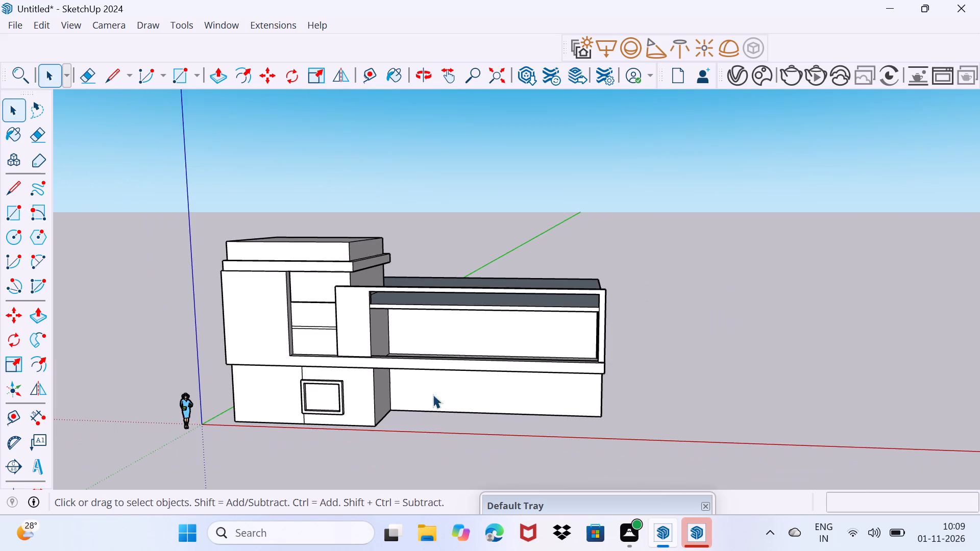
{"action": "middle_click_drag", "start_coordinate": [436, 394], "coordinate": [439, 277]}
{"action": "middle_click_drag", "start_coordinate": [564, 348], "coordinate": [21, 216]}
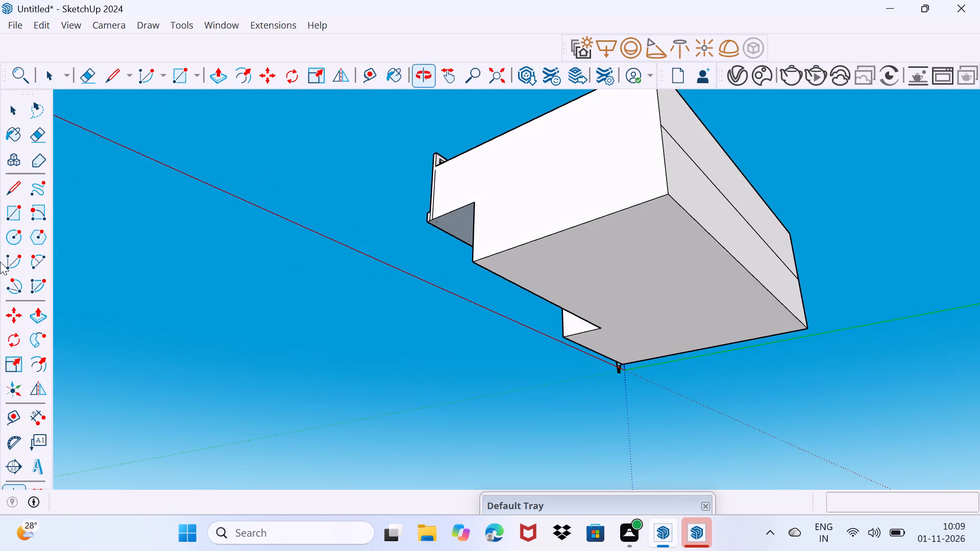
{"action": "left_click", "coordinate": [35, 220]}
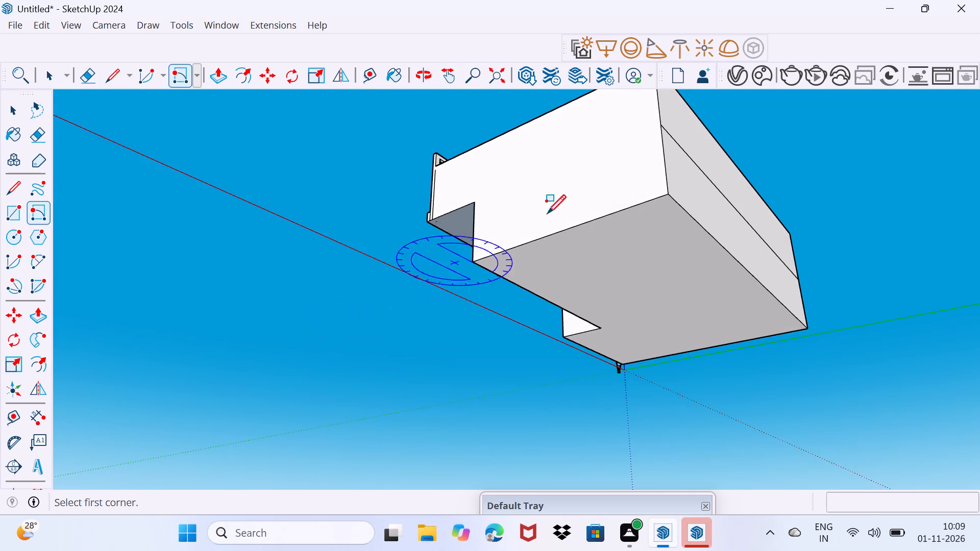
{"action": "left_click", "coordinate": [665, 196]}
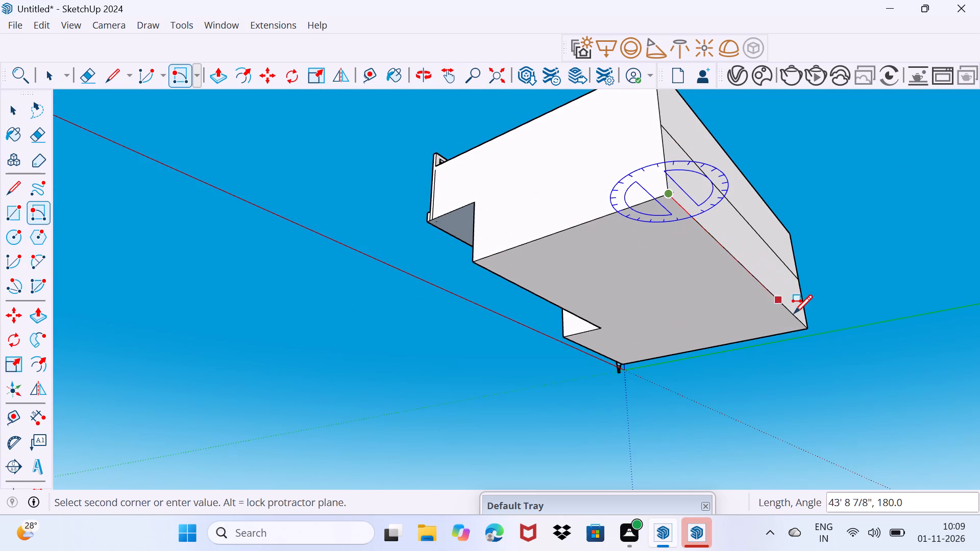
{"action": "left_click", "coordinate": [804, 328]}
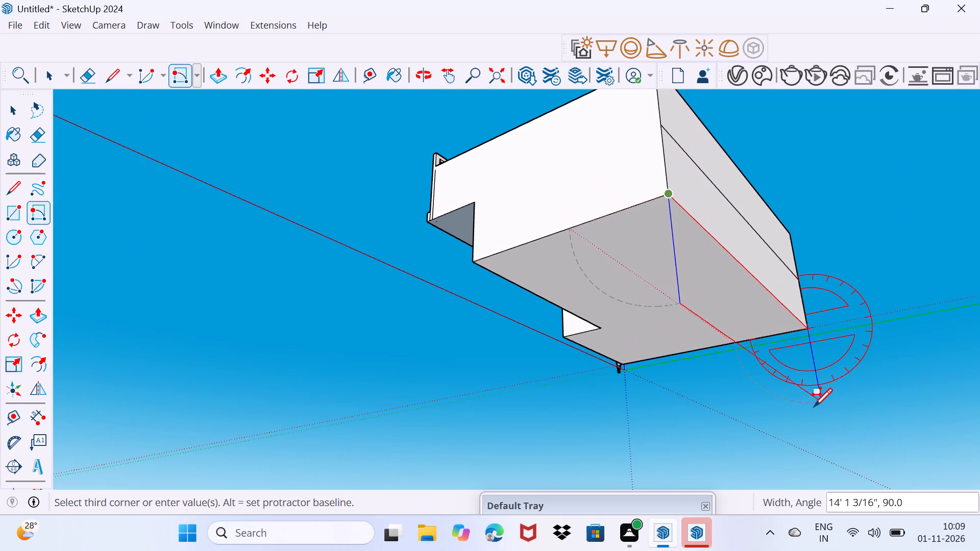
{"action": "type", "text": "6\""}
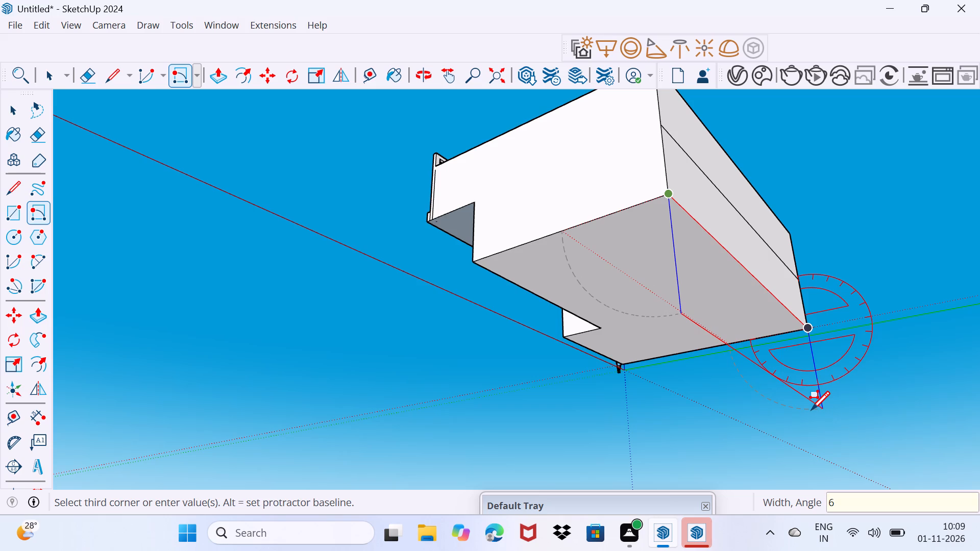
{"action": "key", "text": "Return"}
{"action": "key", "text": "space"}
Extrude the rear strip forward under the whole building to form a ground slab extending well beyond the front facade.
{"action": "middle_click_drag", "start_coordinate": [693, 379], "coordinate": [836, 453]}
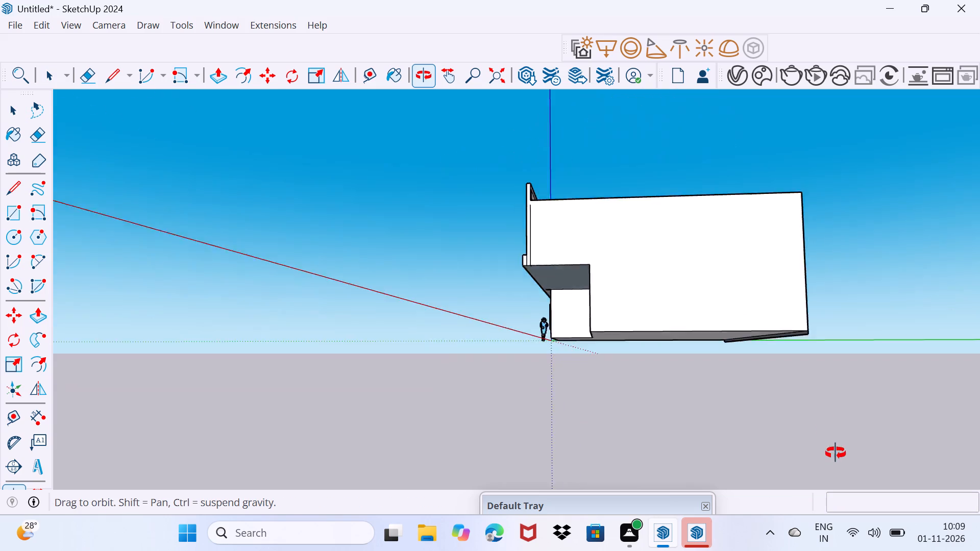
{"action": "middle_click_drag", "start_coordinate": [836, 453], "coordinate": [857, 427]}
{"action": "scroll", "coordinate": [815, 348], "scroll_direction": "up", "scroll_amount": 9}
{"action": "middle_click_drag", "start_coordinate": [808, 306], "coordinate": [812, 319]}
{"action": "scroll", "coordinate": [823, 311], "scroll_direction": "up", "scroll_amount": 4}
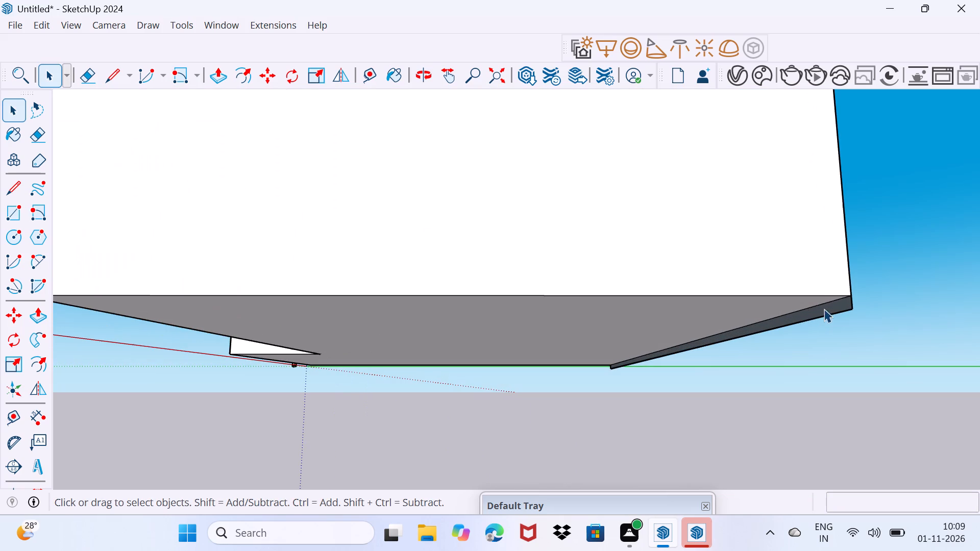
{"action": "left_click", "coordinate": [838, 309]}
{"action": "key", "text": "p"}
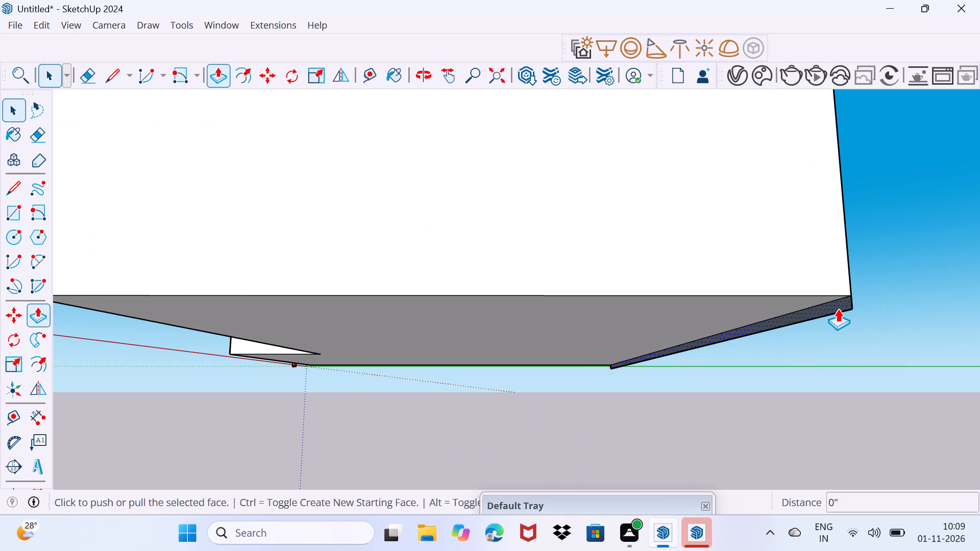
{"action": "left_click", "coordinate": [838, 309]}
{"action": "scroll", "coordinate": [654, 310], "scroll_direction": "down", "scroll_amount": 11}
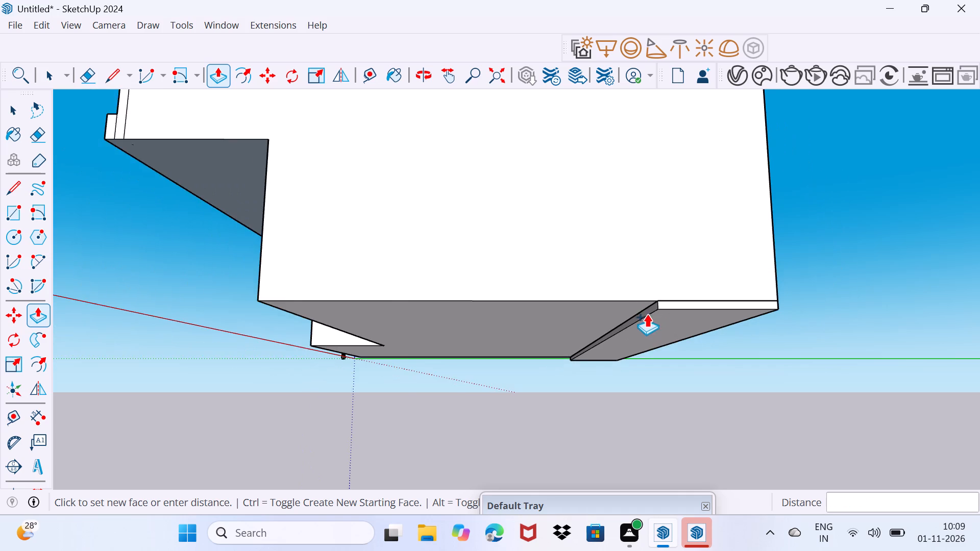
{"action": "scroll", "coordinate": [647, 314], "scroll_direction": "down", "scroll_amount": 3}
{"action": "left_click", "coordinate": [234, 308]}
{"action": "key", "text": "space"}
{"action": "left_click_drag", "start_coordinate": [219, 332], "coordinate": [254, 289]}
Pull the thin horizontal band inside the corner block's upper-floor recess outward about 6 7/8" as a ledge.
{"action": "middle_click_drag", "start_coordinate": [196, 279], "coordinate": [231, 322]}
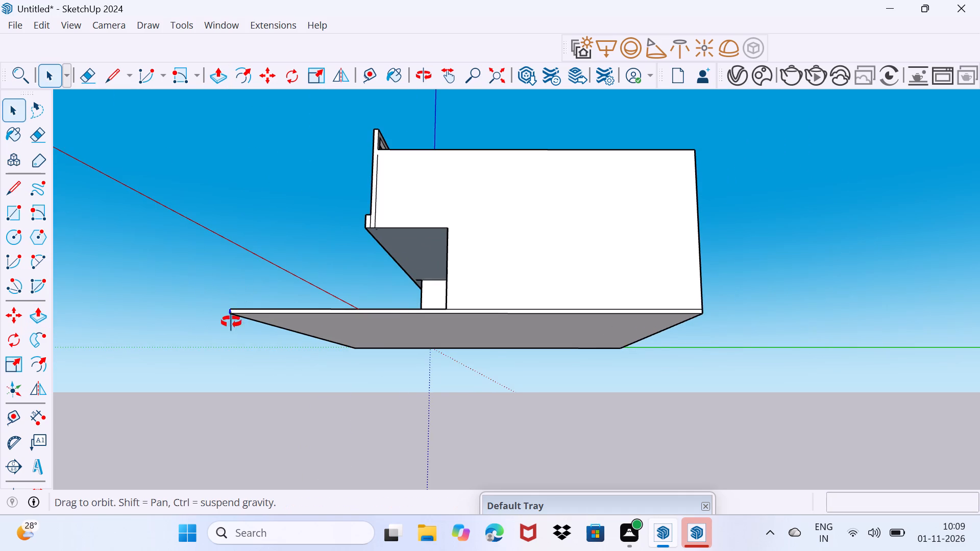
{"action": "middle_click_drag", "start_coordinate": [231, 322], "coordinate": [415, 362]}
{"action": "scroll", "coordinate": [419, 359], "scroll_direction": "up", "scroll_amount": 1}
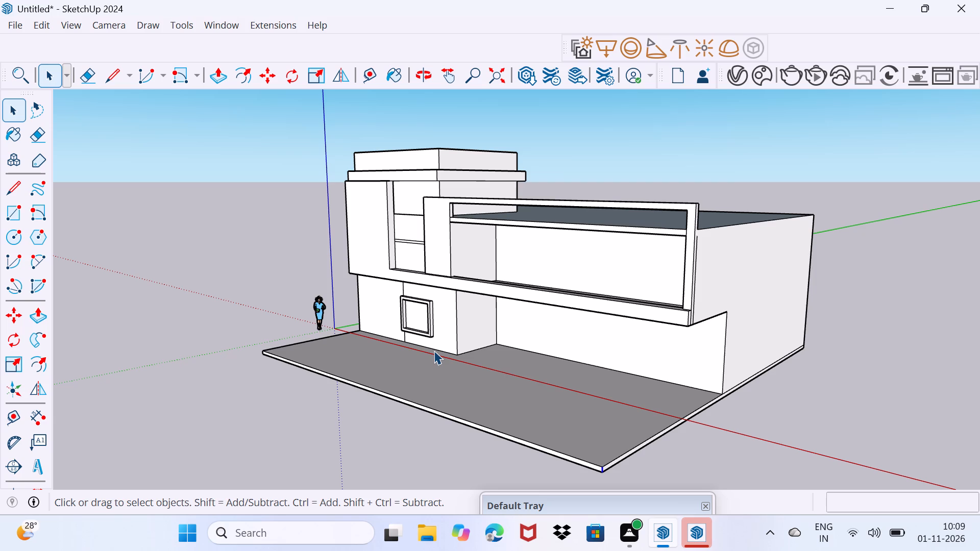
{"action": "scroll", "coordinate": [361, 338], "scroll_direction": "up", "scroll_amount": 3}
{"action": "middle_click_drag", "start_coordinate": [347, 349], "coordinate": [471, 346]}
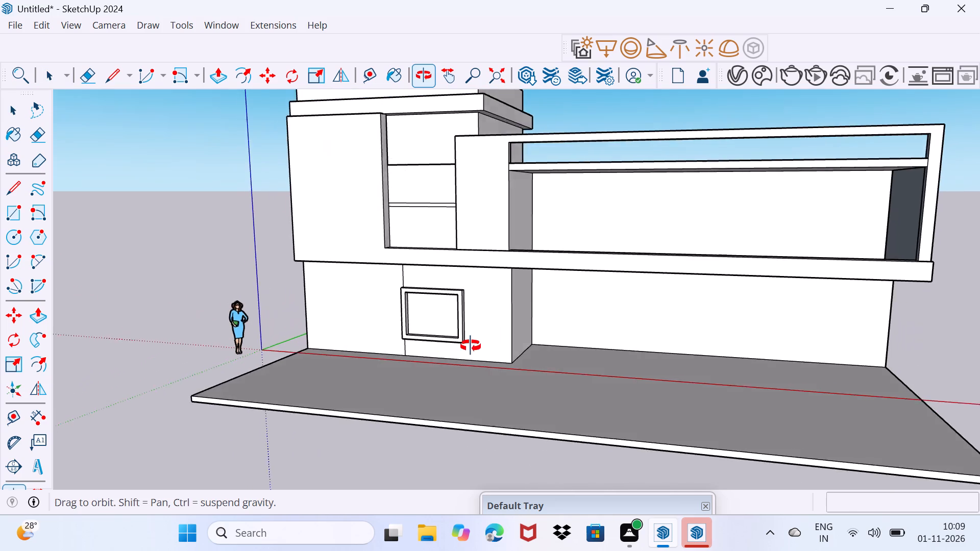
{"action": "middle_click_drag", "start_coordinate": [471, 346], "coordinate": [517, 343]}
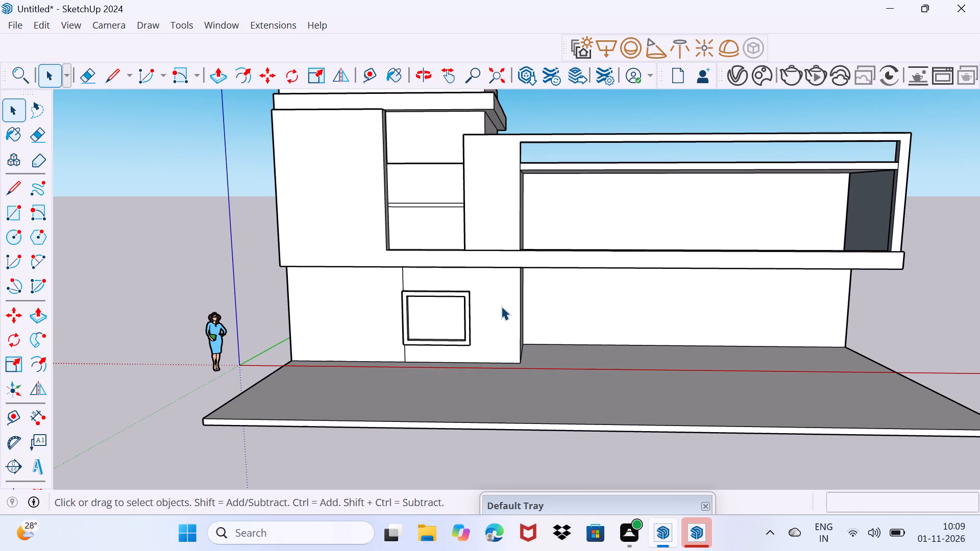
{"action": "scroll", "coordinate": [641, 224], "scroll_direction": "up", "scroll_amount": 2}
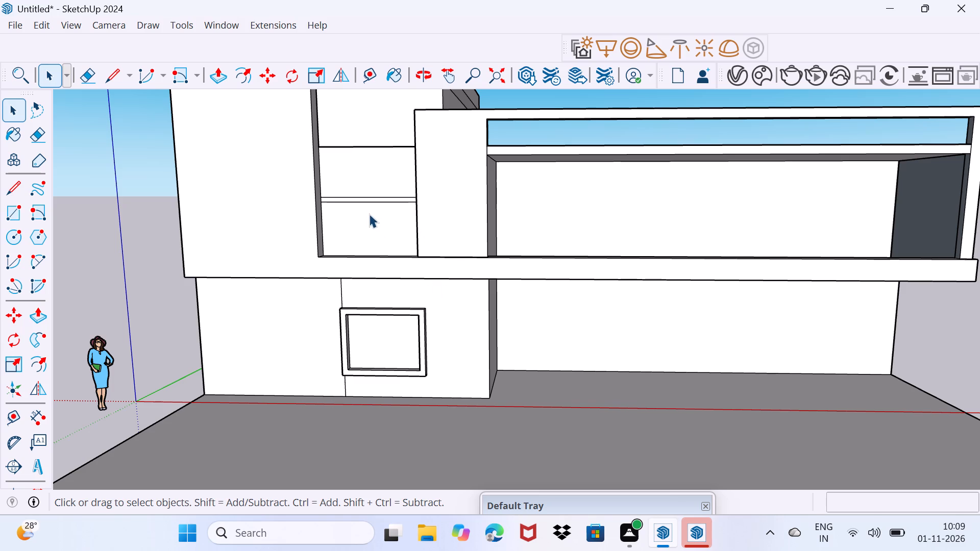
{"action": "left_click", "coordinate": [380, 200]}
{"action": "scroll", "coordinate": [380, 202], "scroll_direction": "up", "scroll_amount": 4}
{"action": "left_click_drag", "start_coordinate": [380, 202], "coordinate": [396, 193]}
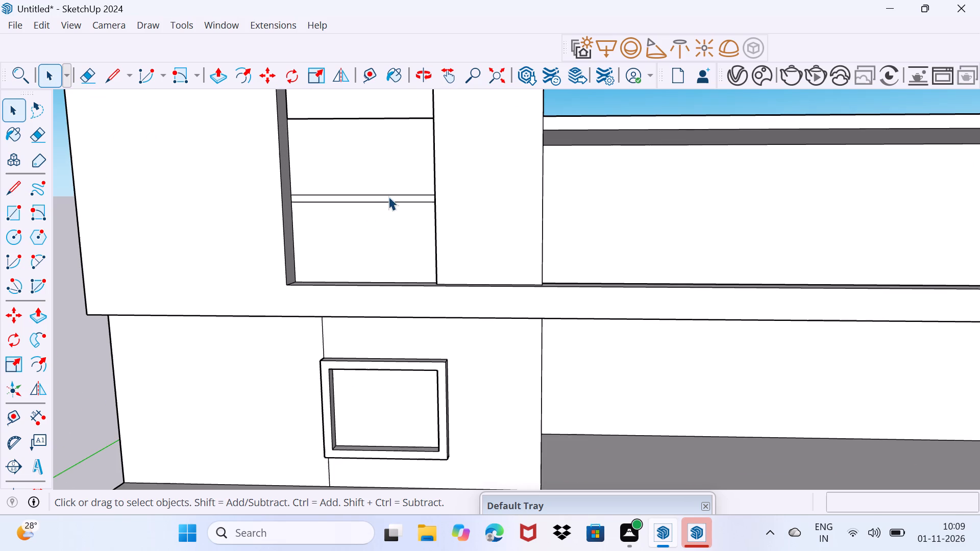
{"action": "left_click", "coordinate": [388, 196]}
{"action": "left_click_drag", "start_coordinate": [390, 201], "coordinate": [403, 194]}
{"action": "left_click", "coordinate": [398, 197]}
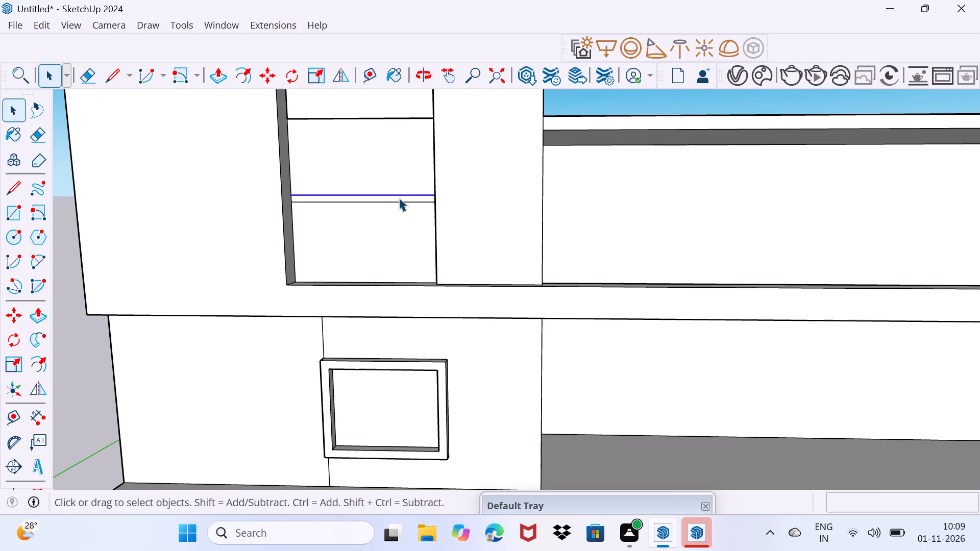
{"action": "left_click_drag", "start_coordinate": [401, 202], "coordinate": [405, 195]}
{"action": "left_click", "coordinate": [403, 198]}
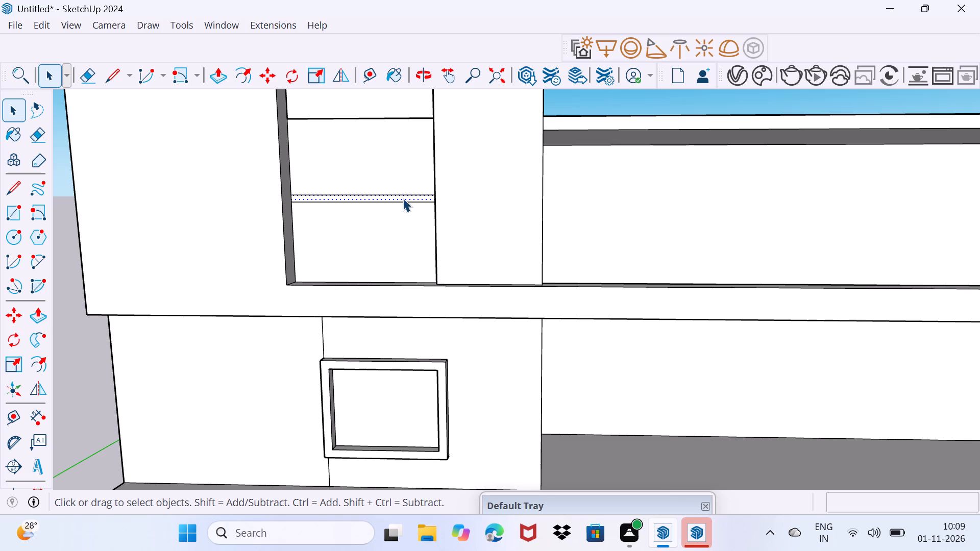
{"action": "key", "text": "p"}
{"action": "left_click", "coordinate": [403, 198]}
{"action": "left_click", "coordinate": [454, 168]}
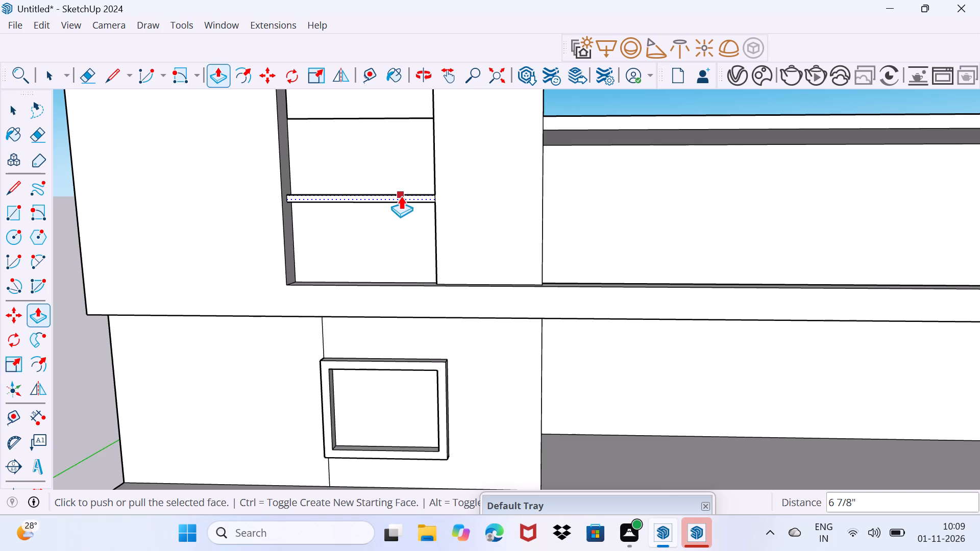
Extend the recess ledge further outward so it projects slightly beyond the recess opening, with a final pull of about 6 11/16".
{"action": "middle_click_drag", "start_coordinate": [357, 200], "coordinate": [360, 278]}
{"action": "left_click", "coordinate": [320, 218]}
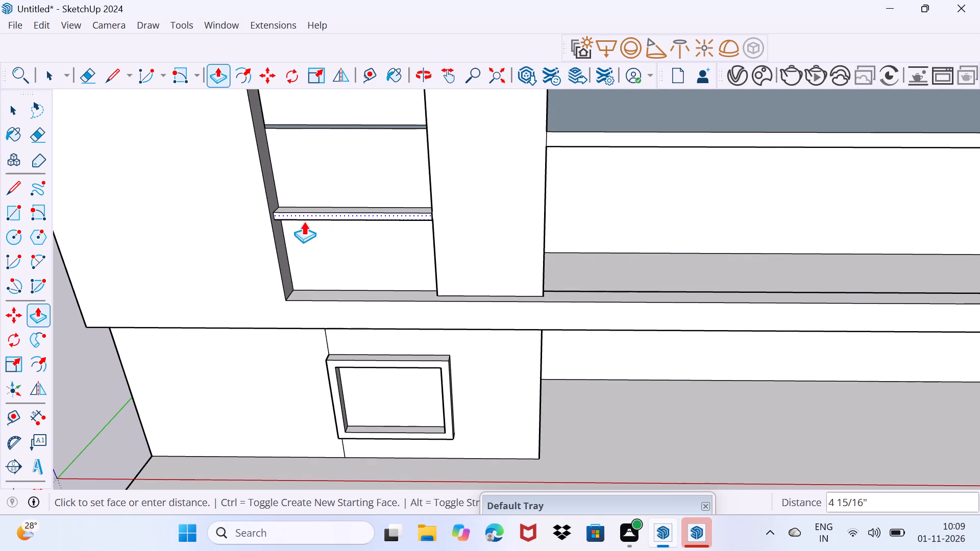
{"action": "left_click", "coordinate": [251, 218]}
{"action": "left_click", "coordinate": [295, 218]}
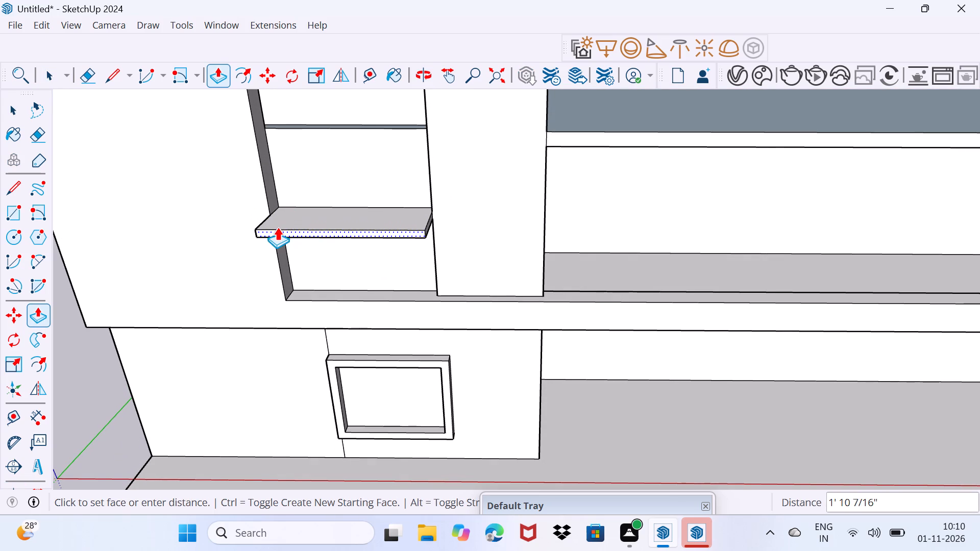
{"action": "left_click", "coordinate": [290, 220]}
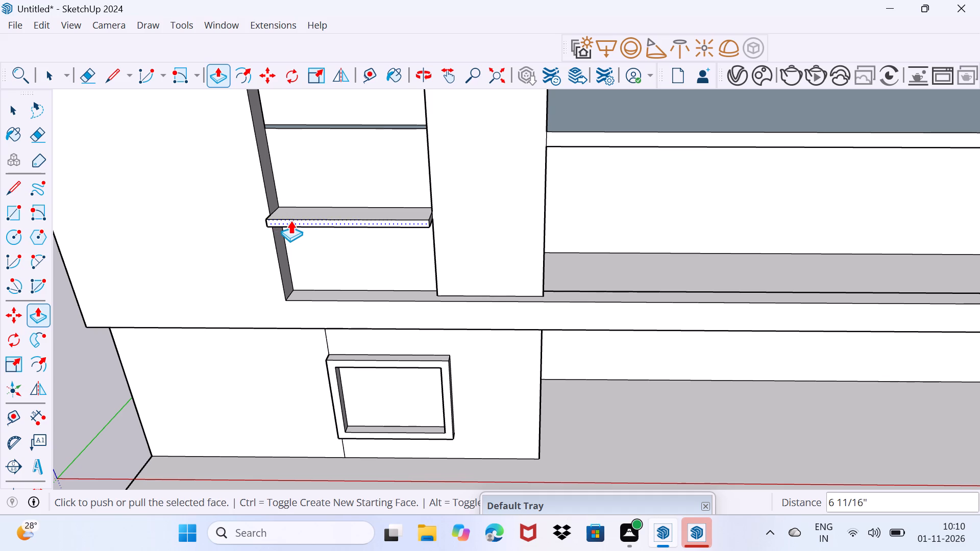
{"action": "key", "text": "space"}
{"action": "left_click_drag", "start_coordinate": [289, 263], "coordinate": [385, 192]}
Draw a small rectangle, about 7" by 6", on the recess back wall between the ledge and the horizontal line above it.
{"action": "middle_click_drag", "start_coordinate": [338, 230], "coordinate": [384, 149]}
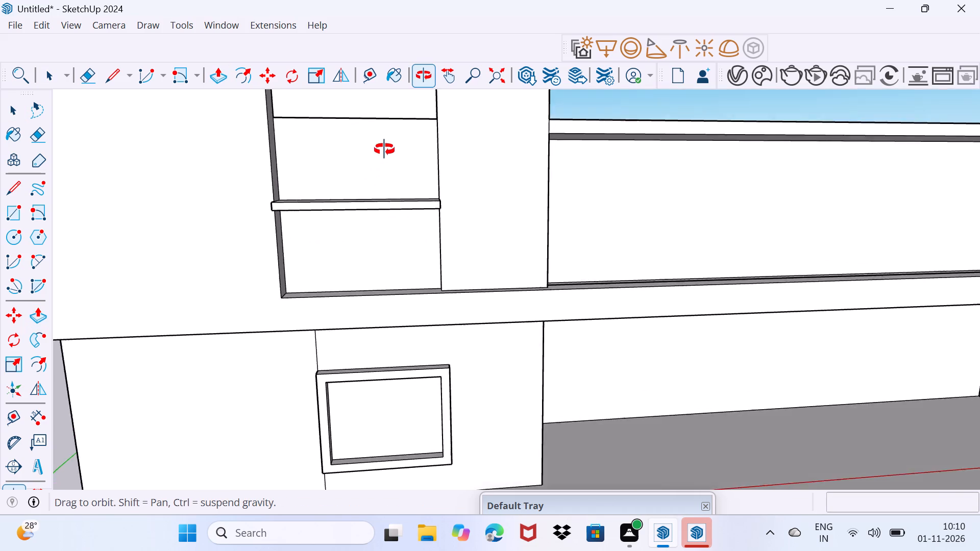
{"action": "middle_click_drag", "start_coordinate": [384, 149], "coordinate": [393, 130]}
{"action": "scroll", "coordinate": [408, 233], "scroll_direction": "down", "scroll_amount": 2}
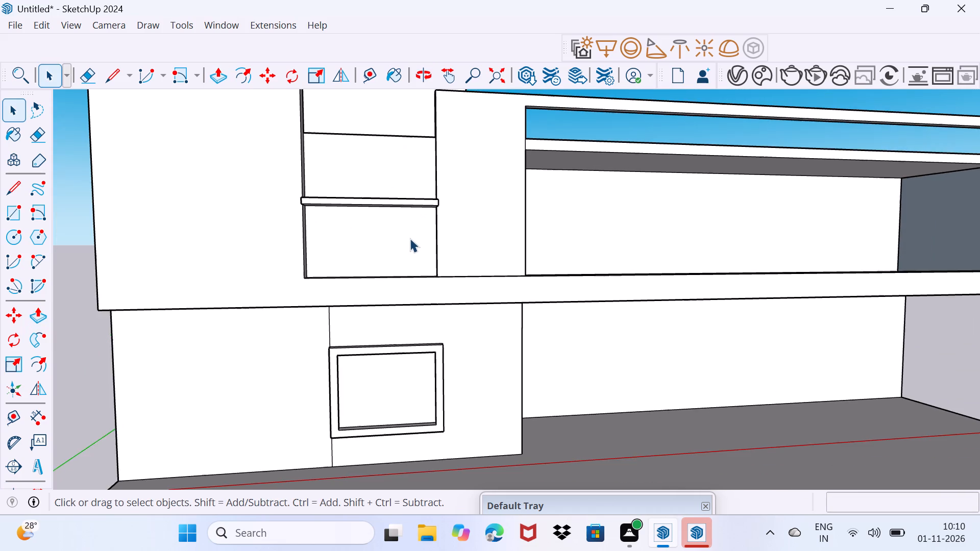
{"action": "middle_click_drag", "start_coordinate": [407, 268], "coordinate": [405, 228]}
{"action": "scroll", "coordinate": [364, 148], "scroll_direction": "up", "scroll_amount": 4}
{"action": "middle_click_drag", "start_coordinate": [369, 141], "coordinate": [390, 188]}
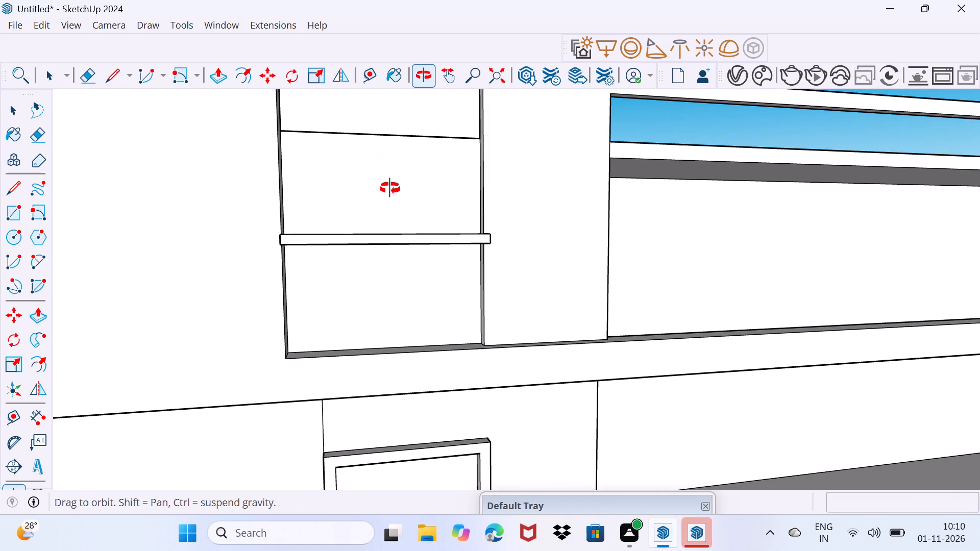
{"action": "middle_click_drag", "start_coordinate": [390, 188], "coordinate": [424, 317]}
{"action": "scroll", "coordinate": [399, 278], "scroll_direction": "up", "scroll_amount": 3}
{"action": "middle_click_drag", "start_coordinate": [391, 293], "coordinate": [393, 310]}
{"action": "key", "text": "r"}
{"action": "middle_click_drag", "start_coordinate": [379, 310], "coordinate": [373, 283]}
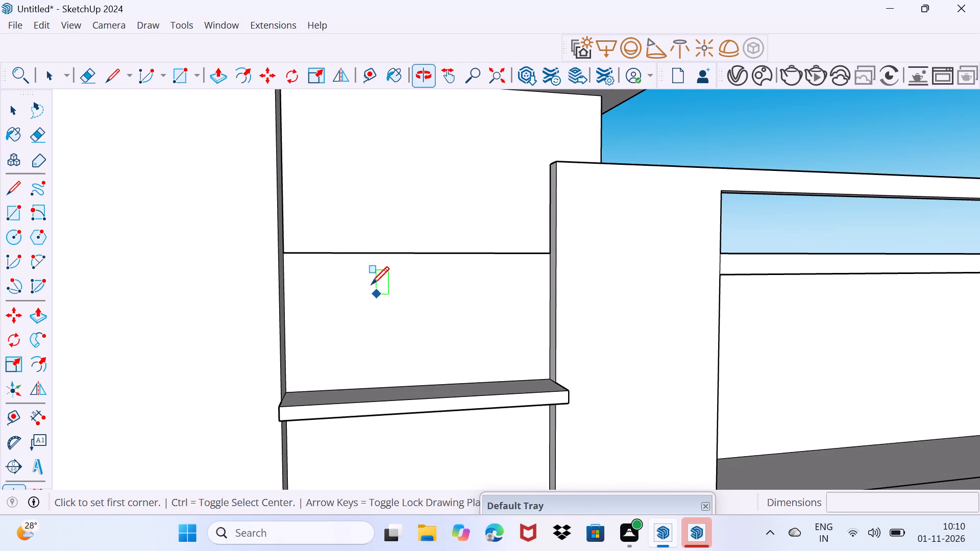
{"action": "left_click", "coordinate": [367, 273]}
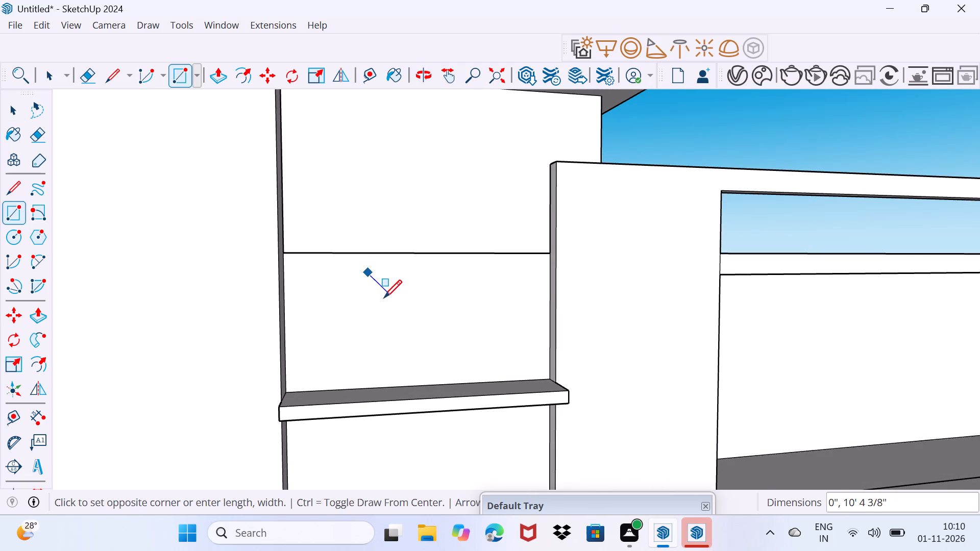
{"action": "scroll", "coordinate": [391, 283], "scroll_direction": "up", "scroll_amount": 4}
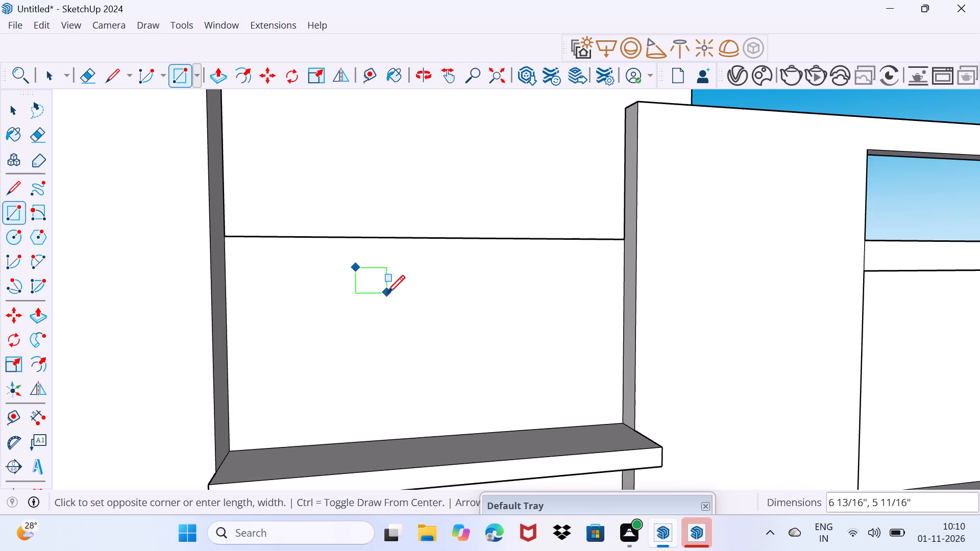
{"action": "left_click", "coordinate": [386, 290]}
{"action": "key", "text": "space"}
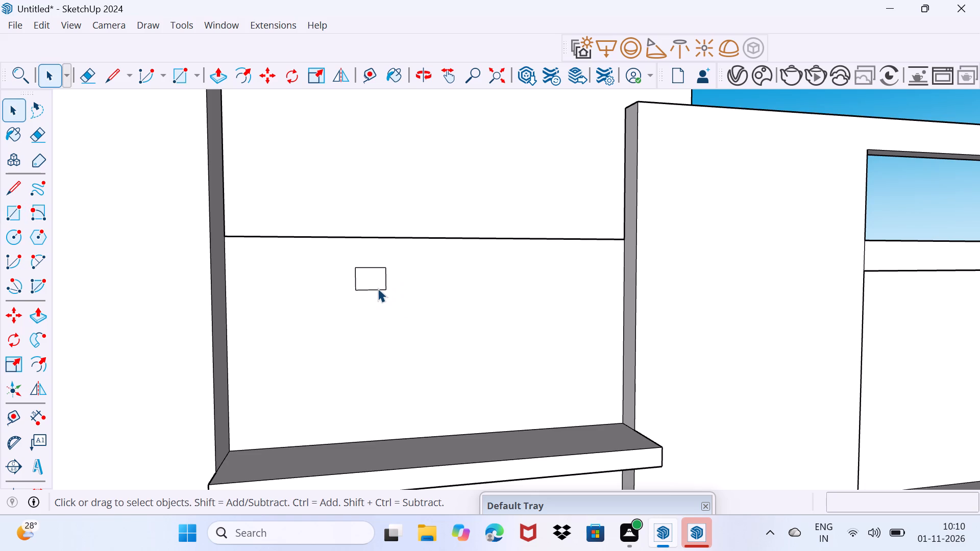
{"action": "left_click", "coordinate": [378, 288]}
{"action": "left_click_drag", "start_coordinate": [401, 309], "coordinate": [453, 268]}
Copy the horizontal line above the recess ledge down to the ledge and divide the distance into 7 equal spaces.
{"action": "left_click", "coordinate": [438, 238]}
{"action": "key", "text": "m"}
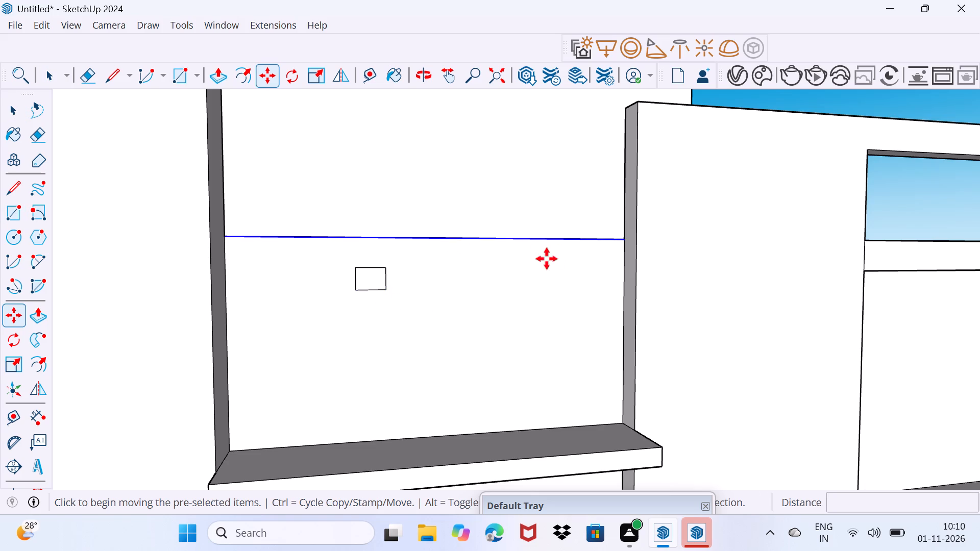
{"action": "left_click", "coordinate": [618, 237]}
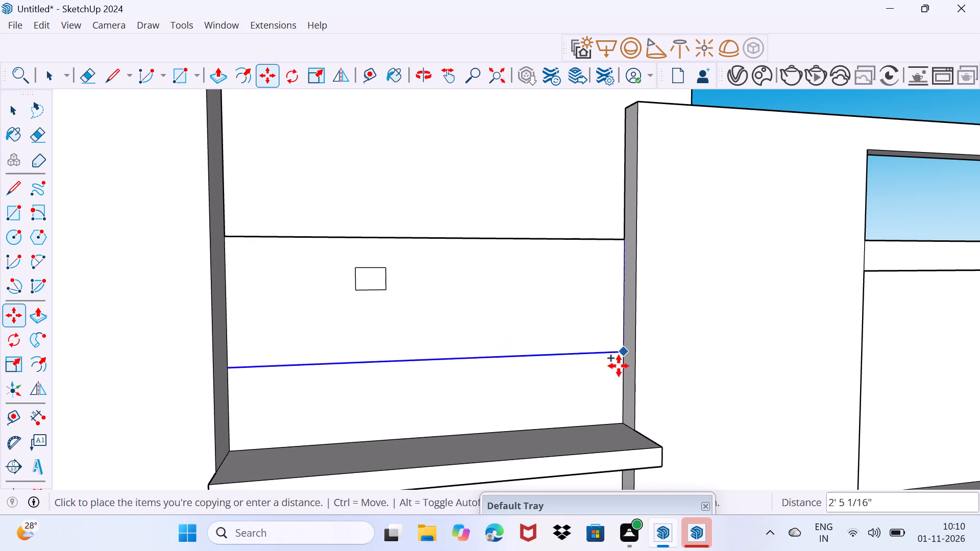
{"action": "left_click", "coordinate": [626, 418]}
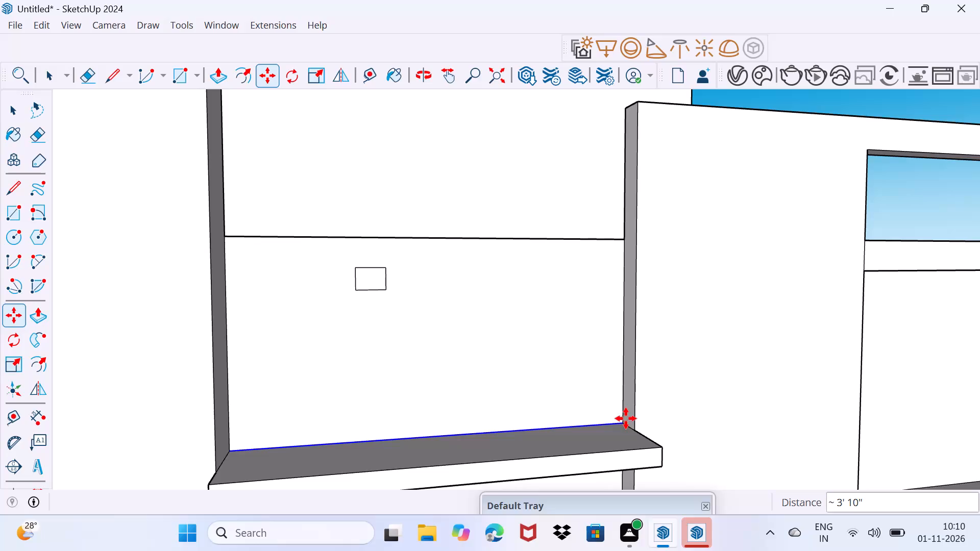
{"action": "key", "text": "slash"}
{"action": "key", "text": "7"}
{"action": "key", "text": "Return"}
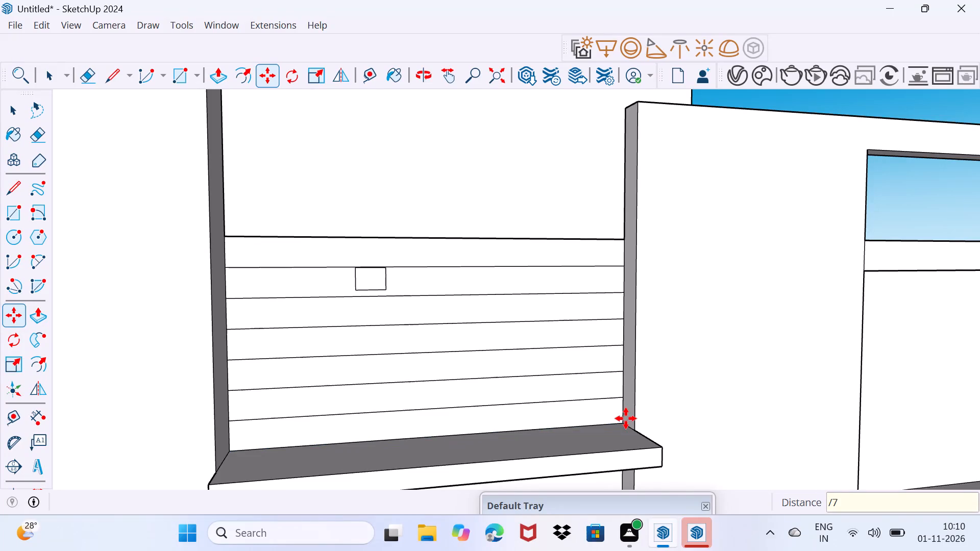
{"action": "key", "text": "space"}
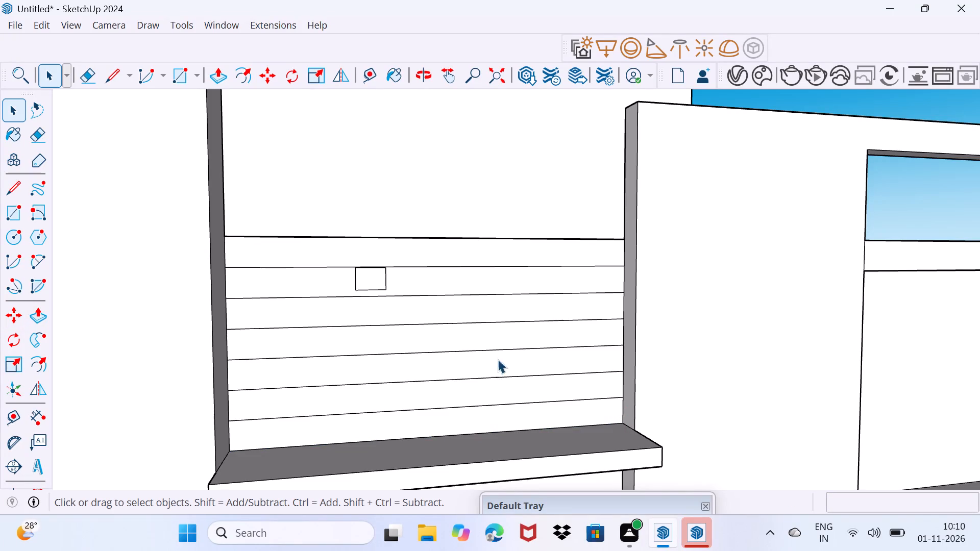
Copy the outline of the small rectangle on the recess back wall sideways along its strip by about 10 13/16".
{"action": "scroll", "coordinate": [359, 275], "scroll_direction": "up", "scroll_amount": 3}
{"action": "left_click", "coordinate": [380, 296]}
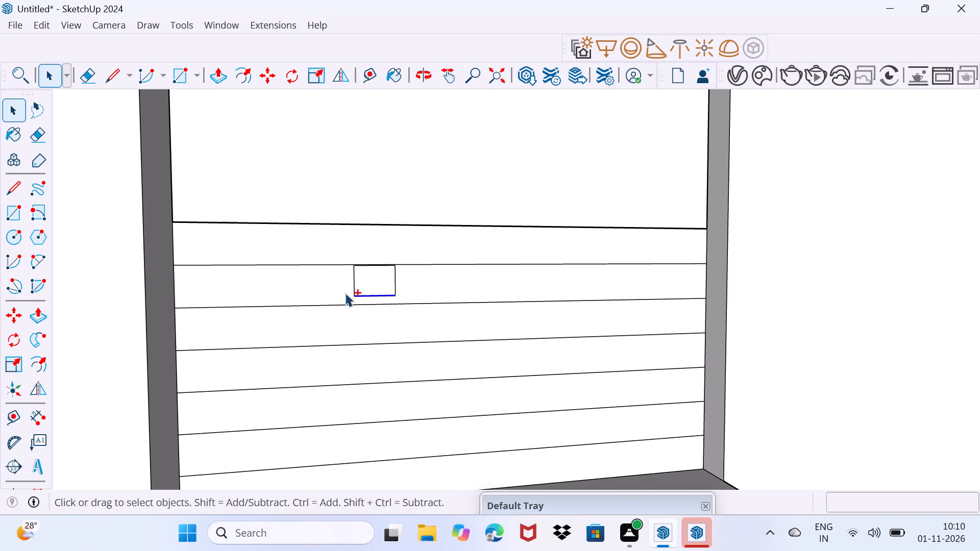
{"action": "left_click", "coordinate": [353, 281], "text": "ctrl"}
{"action": "left_click", "coordinate": [367, 265], "text": "ctrl"}
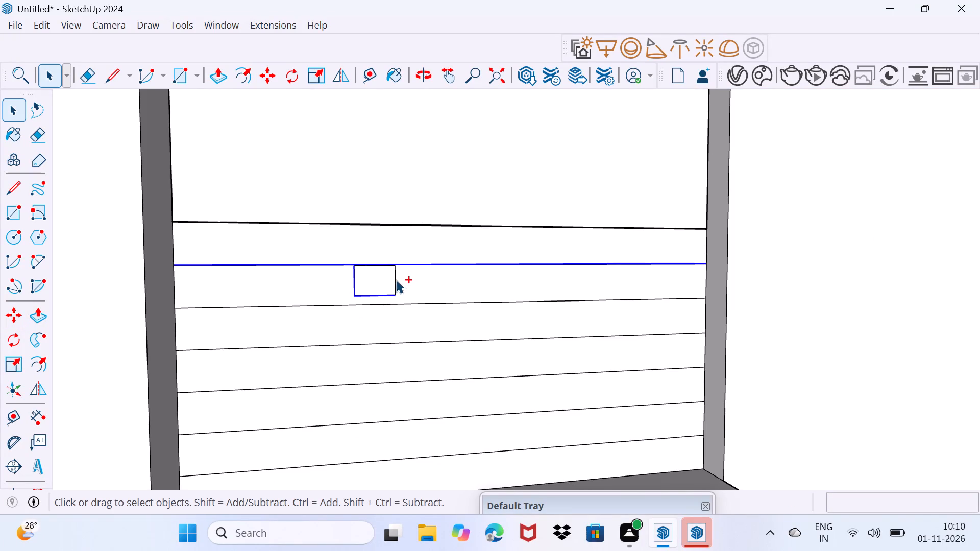
{"action": "left_click", "coordinate": [408, 263], "text": "ctrl+shift"}
{"action": "scroll", "coordinate": [373, 263], "scroll_direction": "up", "scroll_amount": 11, "text": "ctrl"}
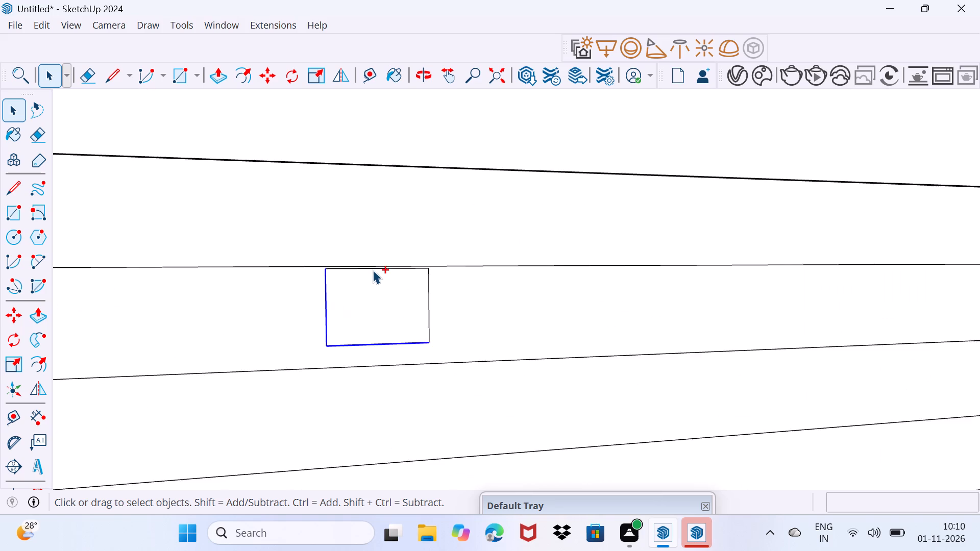
{"action": "scroll", "coordinate": [373, 270], "scroll_direction": "up", "scroll_amount": 3, "text": "ctrl"}
{"action": "left_click", "coordinate": [379, 269], "text": "ctrl"}
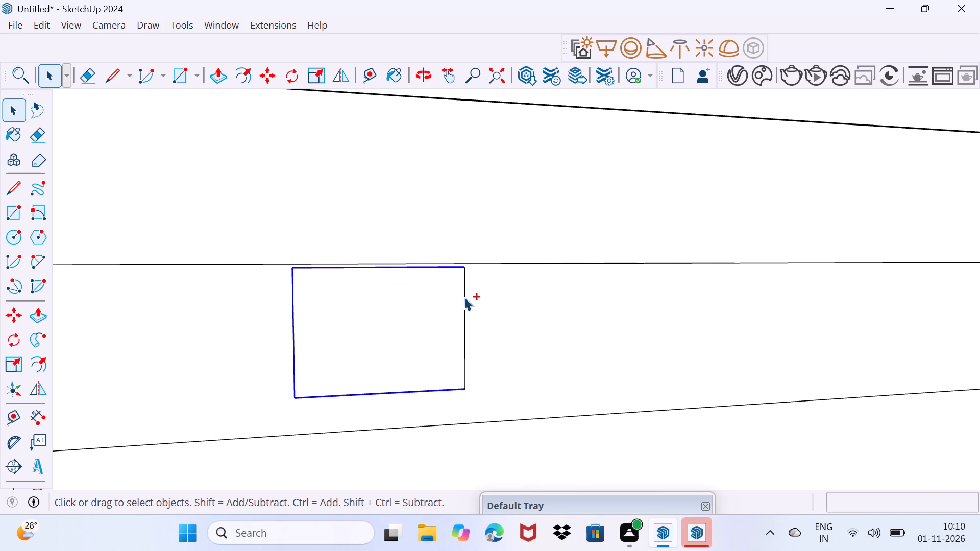
{"action": "left_click", "coordinate": [464, 297], "text": "ctrl"}
{"action": "key", "text": "m"}
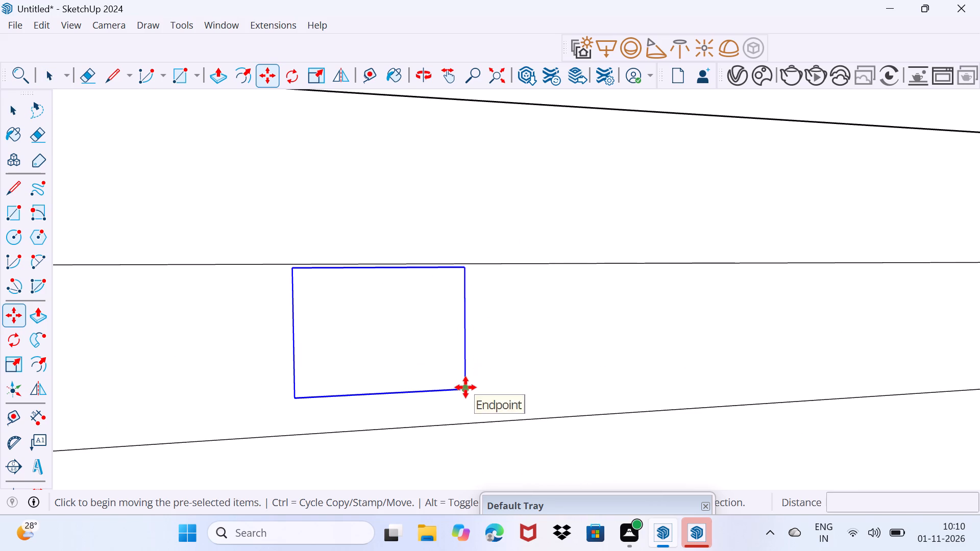
{"action": "left_click", "coordinate": [465, 387]}
{"action": "scroll", "coordinate": [538, 384], "scroll_direction": "down", "scroll_amount": 9}
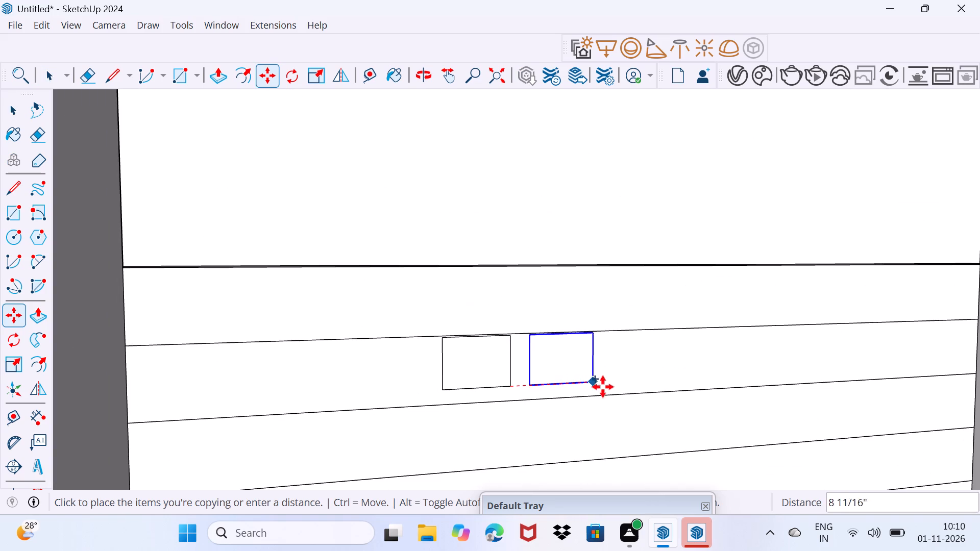
{"action": "left_click", "coordinate": [615, 387]}
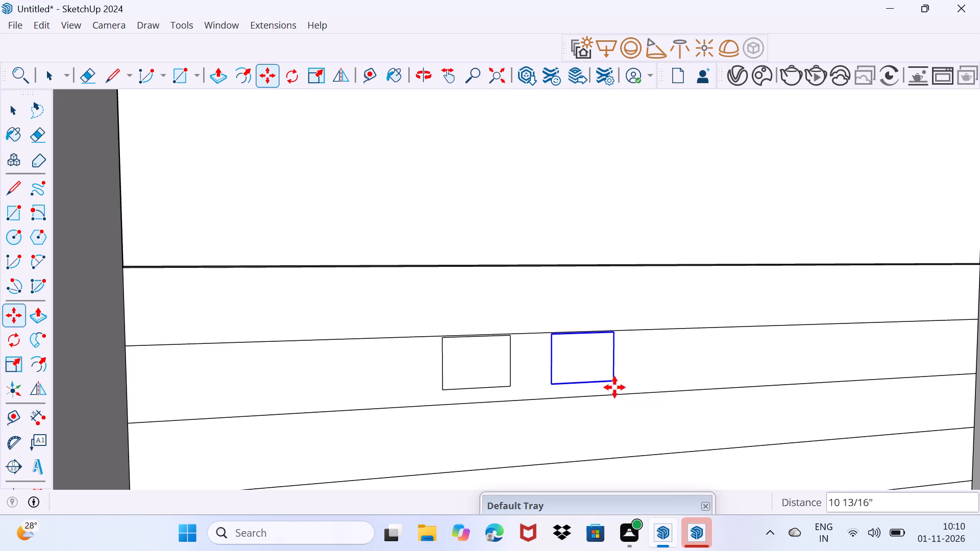
Complete a two-by-two grid by copying the new rectangle about 7" down, and that copy about 10 7/16" back beneath the original.
{"action": "left_click", "coordinate": [615, 383]}
{"action": "middle_click_drag", "start_coordinate": [611, 429], "coordinate": [611, 424], "text": "shift"}
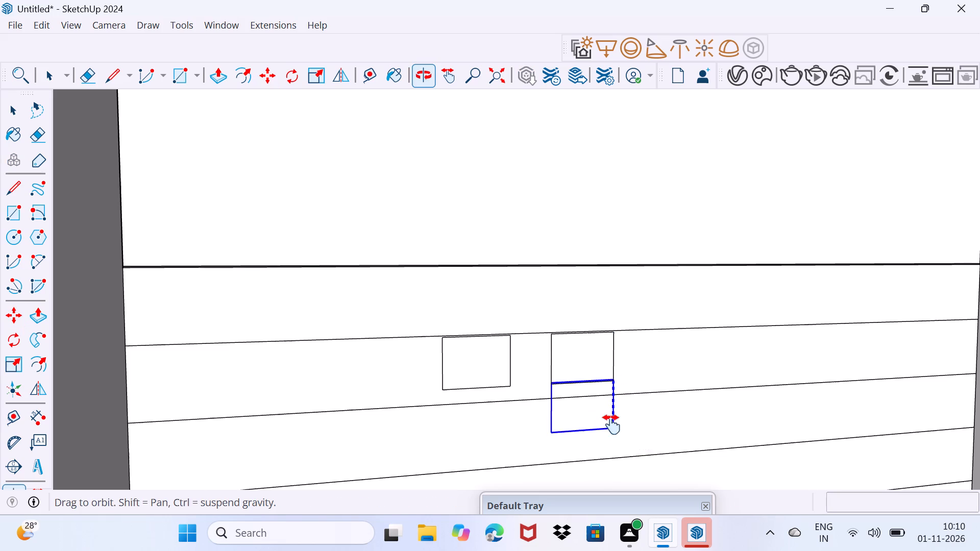
{"action": "middle_click_drag", "start_coordinate": [611, 424], "coordinate": [591, 326], "text": "shift"}
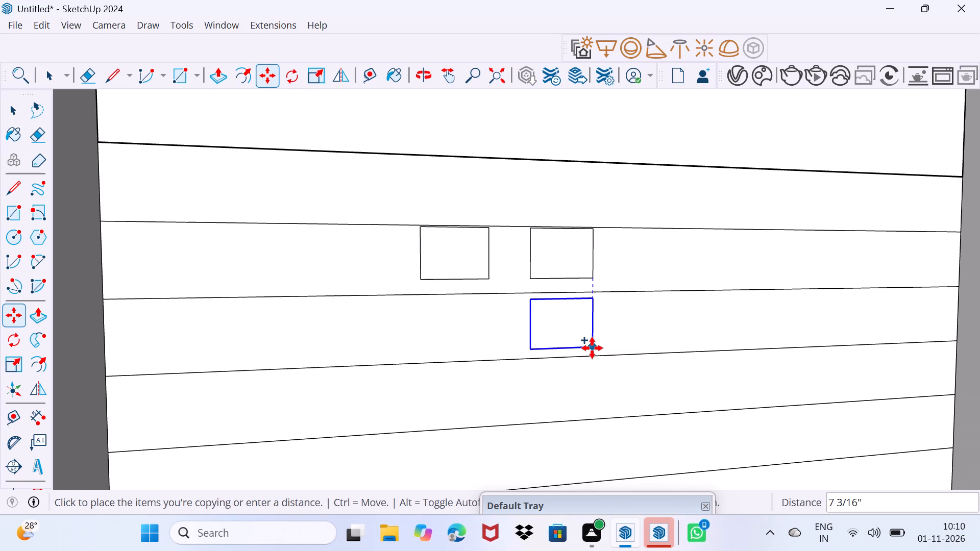
{"action": "left_click", "coordinate": [592, 348]}
{"action": "left_click", "coordinate": [593, 348]}
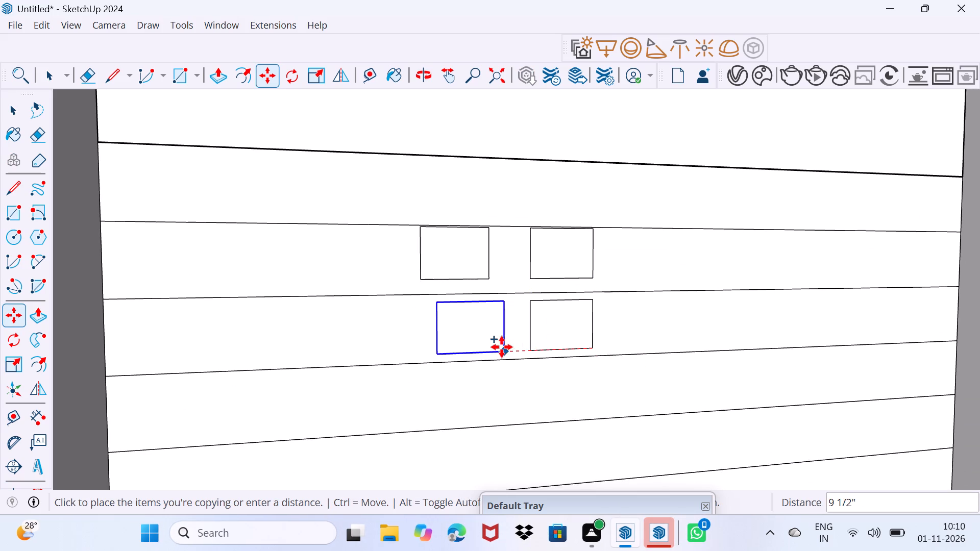
{"action": "left_click", "coordinate": [493, 345]}
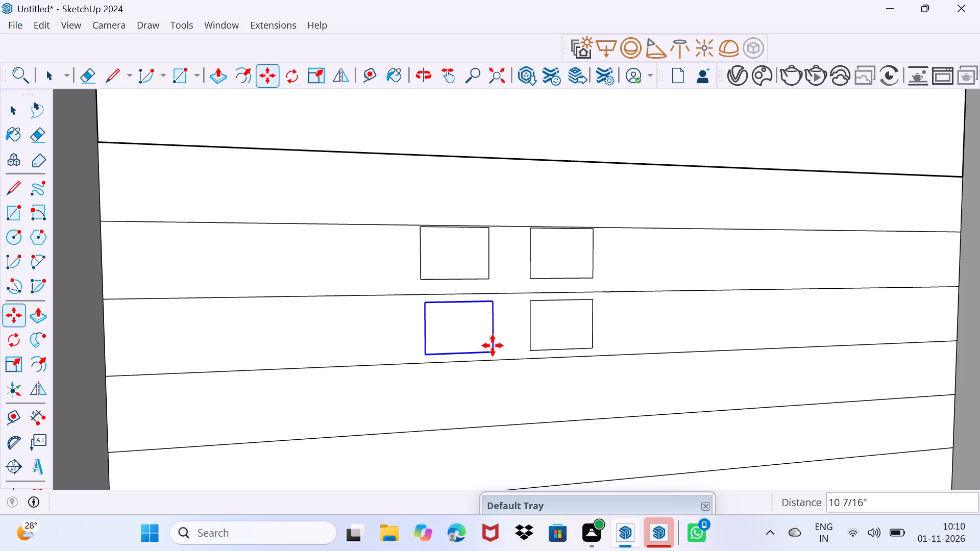
{"action": "key", "text": "space"}
{"action": "left_click_drag", "start_coordinate": [476, 345], "coordinate": [508, 301]}
Extrude all four small rectangles on the recess back wall outward by 5".
{"action": "left_click", "coordinate": [461, 262]}
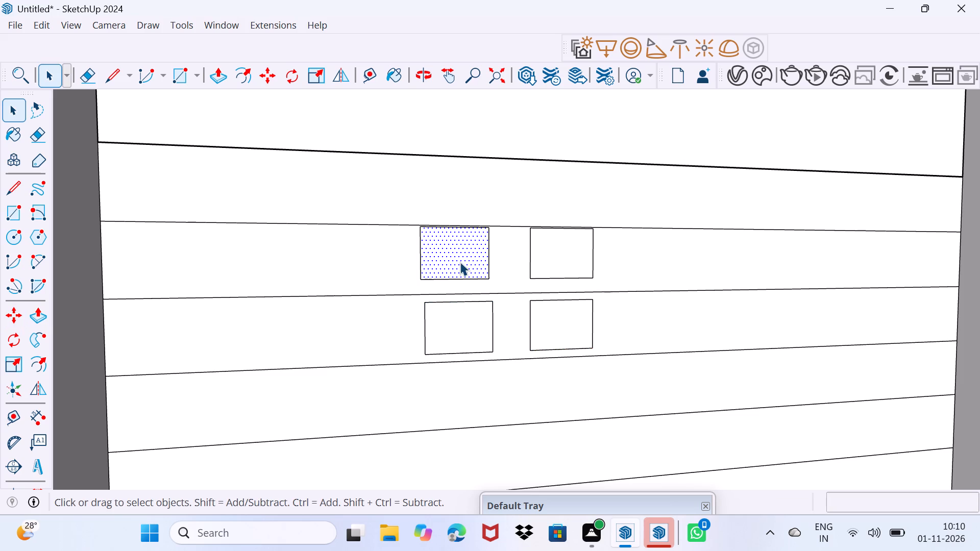
{"action": "key", "text": "p"}
{"action": "left_click", "coordinate": [460, 262]}
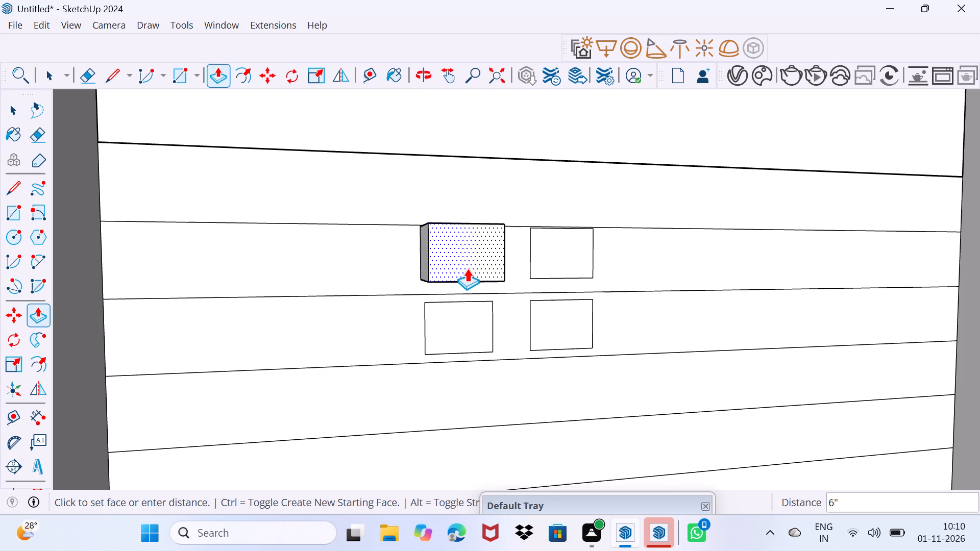
{"action": "type", "text": "5\""}
{"action": "key", "text": "Return"}
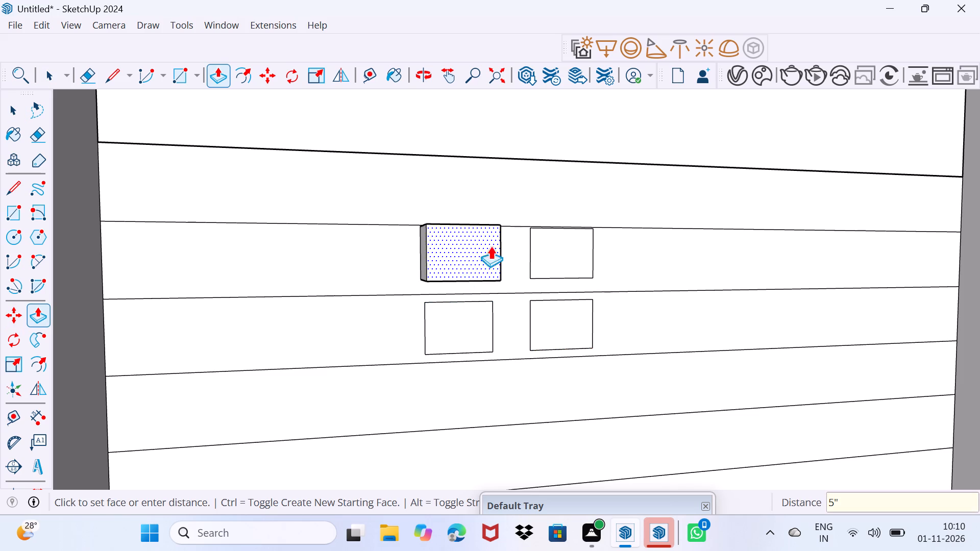
{"action": "double_click", "coordinate": [541, 246]}
{"action": "double_click", "coordinate": [469, 315]}
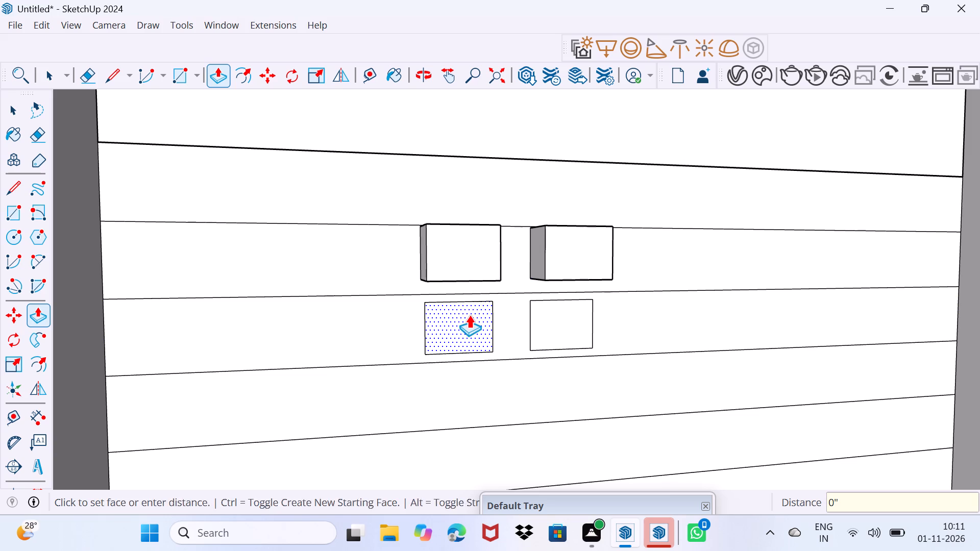
{"action": "double_click", "coordinate": [559, 310]}
{"action": "key", "text": "space"}
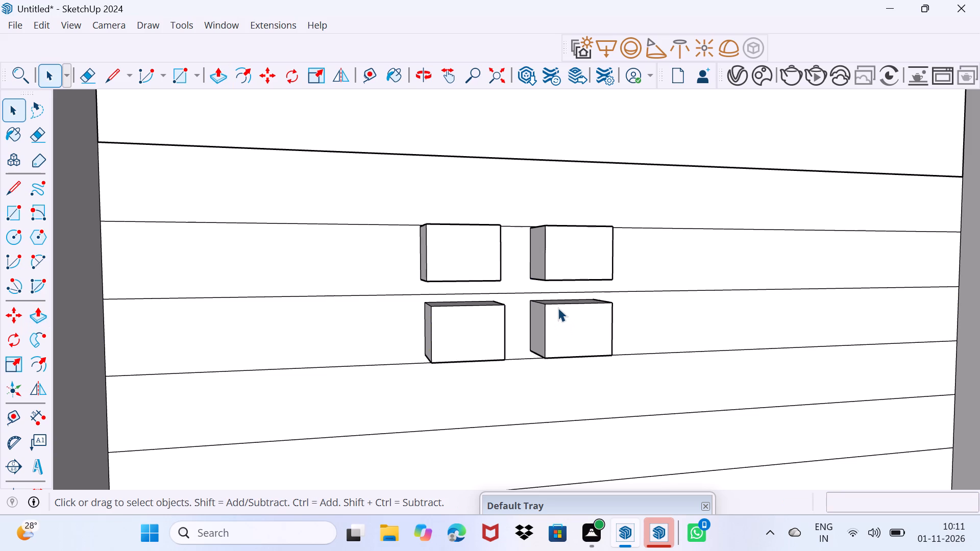
Examine the recess details, the ground-floor window and the overall facade from several angles.
{"action": "scroll", "coordinate": [558, 308], "scroll_direction": "down", "scroll_amount": 18}
{"action": "middle_click_drag", "start_coordinate": [574, 335], "coordinate": [528, 337]}
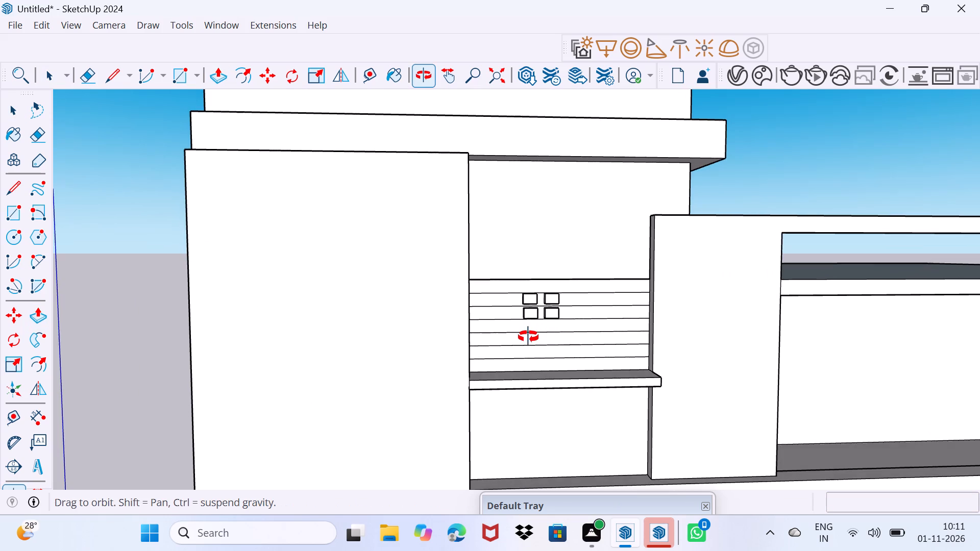
{"action": "middle_click_drag", "start_coordinate": [528, 337], "coordinate": [515, 219]}
{"action": "scroll", "coordinate": [535, 309], "scroll_direction": "up", "scroll_amount": 3}
{"action": "middle_click_drag", "start_coordinate": [573, 317], "coordinate": [512, 325]}
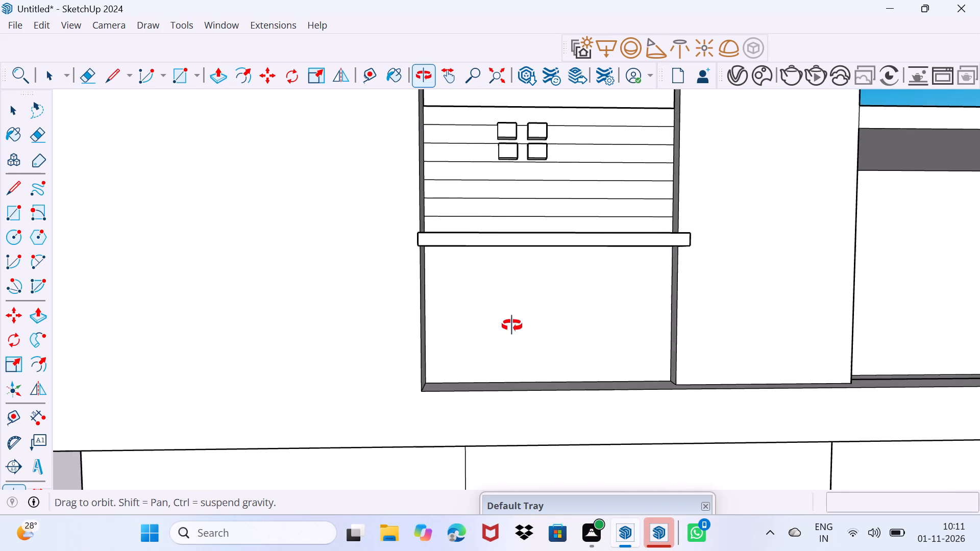
{"action": "middle_click_drag", "start_coordinate": [512, 325], "coordinate": [469, 145]}
{"action": "scroll", "coordinate": [473, 166], "scroll_direction": "down", "scroll_amount": 6}
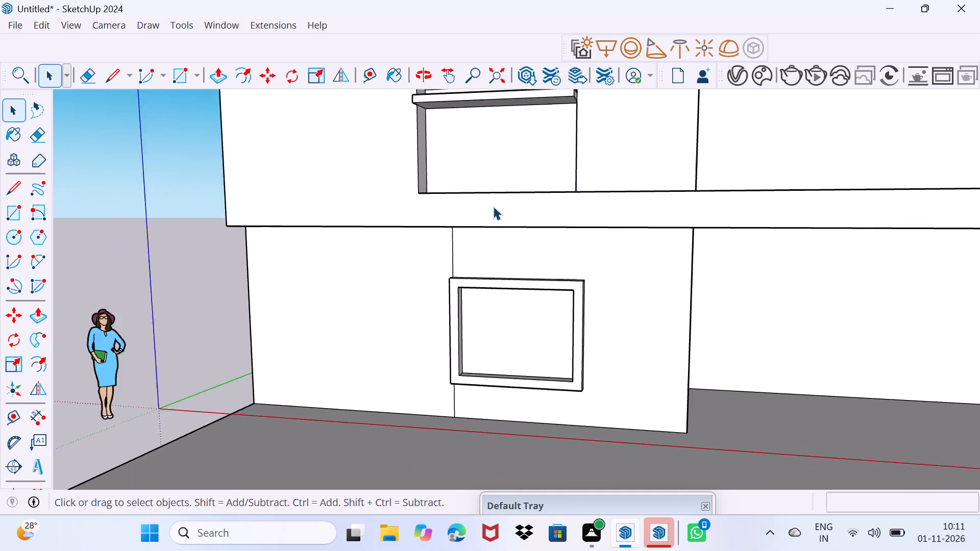
{"action": "scroll", "coordinate": [493, 206], "scroll_direction": "down", "scroll_amount": 2}
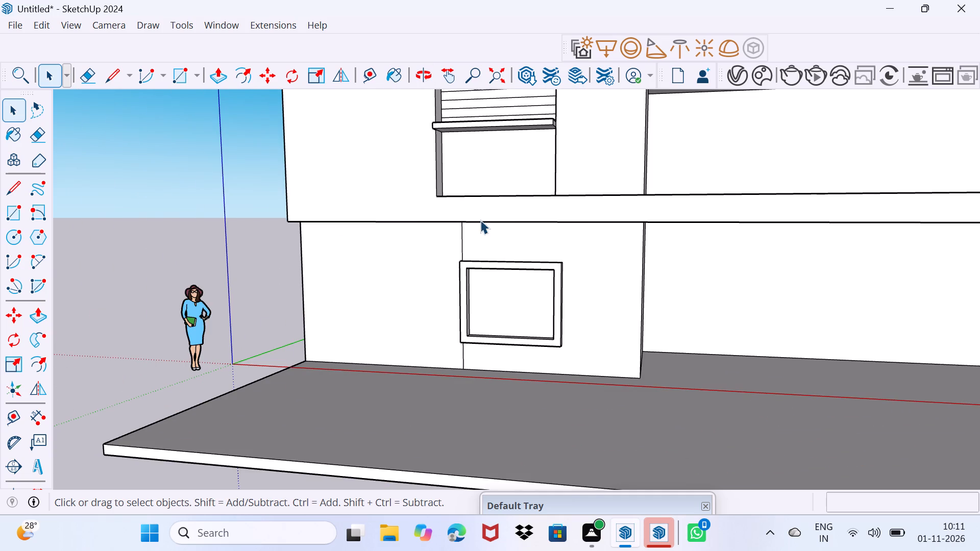
{"action": "scroll", "coordinate": [476, 244], "scroll_direction": "down", "scroll_amount": 6}
{"action": "middle_click_drag", "start_coordinate": [534, 207], "coordinate": [462, 266]}
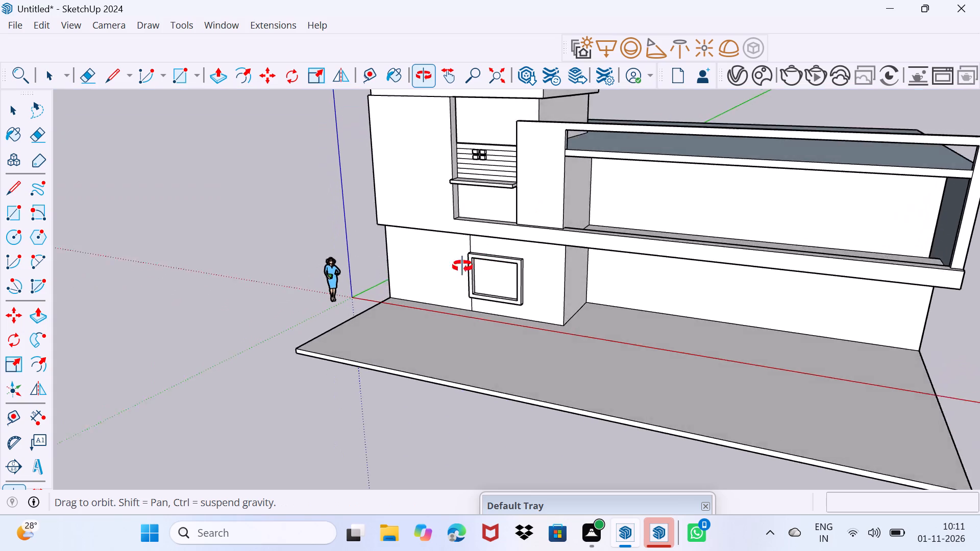
{"action": "middle_click_drag", "start_coordinate": [462, 266], "coordinate": [547, 232]}
{"action": "scroll", "coordinate": [547, 232], "scroll_direction": "down", "scroll_amount": 2}
{"action": "middle_click_drag", "start_coordinate": [516, 150], "coordinate": [472, 181]}
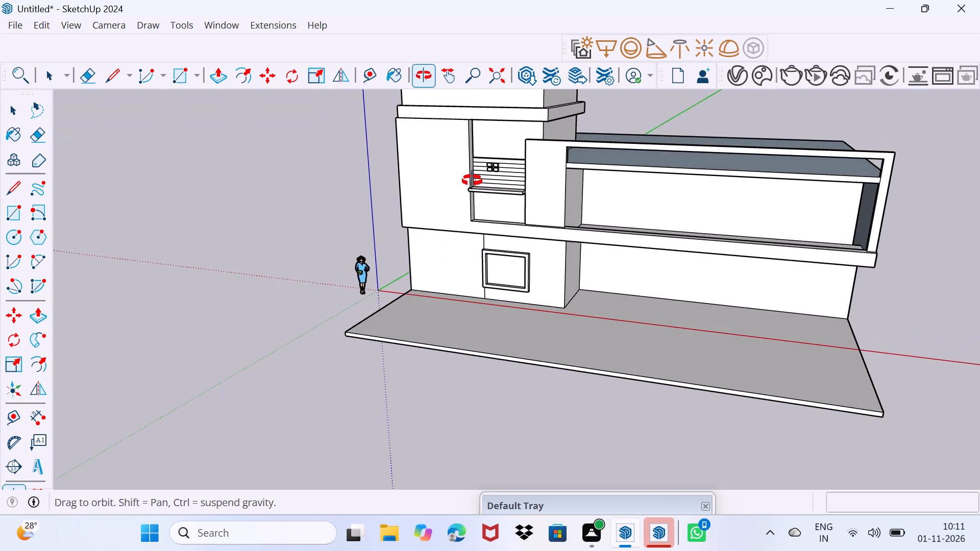
{"action": "middle_click_drag", "start_coordinate": [472, 181], "coordinate": [485, 161]}
Pull the front face of the horizontal band above the corner block's recess outward about 7 1/4", flush with the block's front.
{"action": "scroll", "coordinate": [497, 129], "scroll_direction": "up", "scroll_amount": 4}
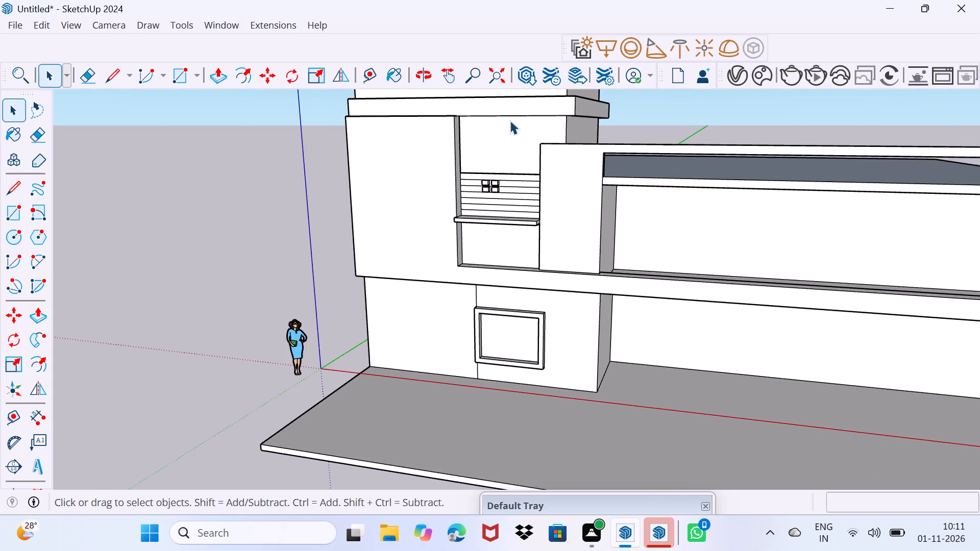
{"action": "middle_click_drag", "start_coordinate": [509, 121], "coordinate": [401, 104]}
{"action": "scroll", "coordinate": [462, 113], "scroll_direction": "up", "scroll_amount": 4}
{"action": "middle_click_drag", "start_coordinate": [453, 115], "coordinate": [523, 178]}
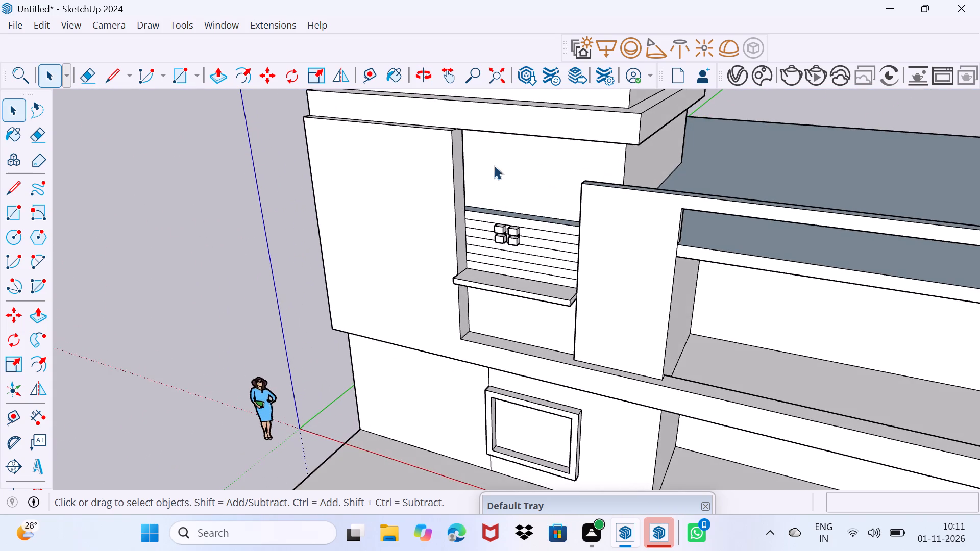
{"action": "scroll", "coordinate": [486, 140], "scroll_direction": "up", "scroll_amount": 4}
{"action": "left_click", "coordinate": [505, 121]}
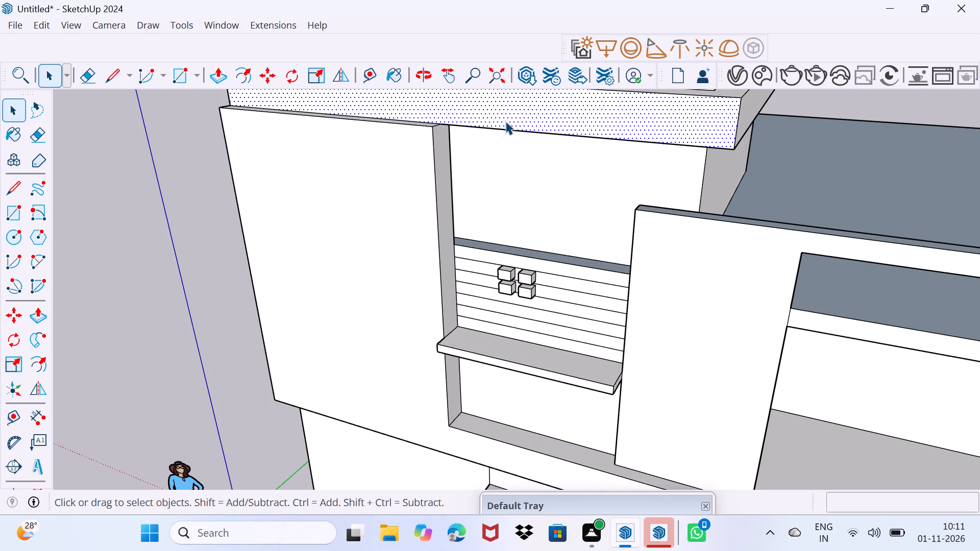
{"action": "key", "text": "p"}
{"action": "left_click", "coordinate": [505, 121]}
{"action": "left_click", "coordinate": [429, 186]}
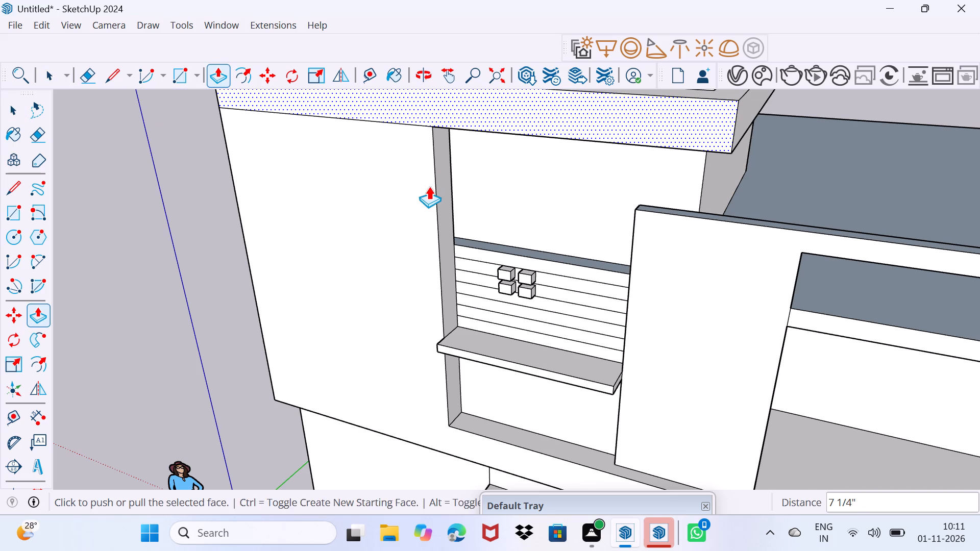
{"action": "key", "text": "space"}
{"action": "left_click_drag", "start_coordinate": [427, 219], "coordinate": [475, 132]}
Copy the front edge of the band's underside above the recess inward about 3 7/16" to mark off a narrow strip.
{"action": "middle_click_drag", "start_coordinate": [548, 150], "coordinate": [438, 84]}
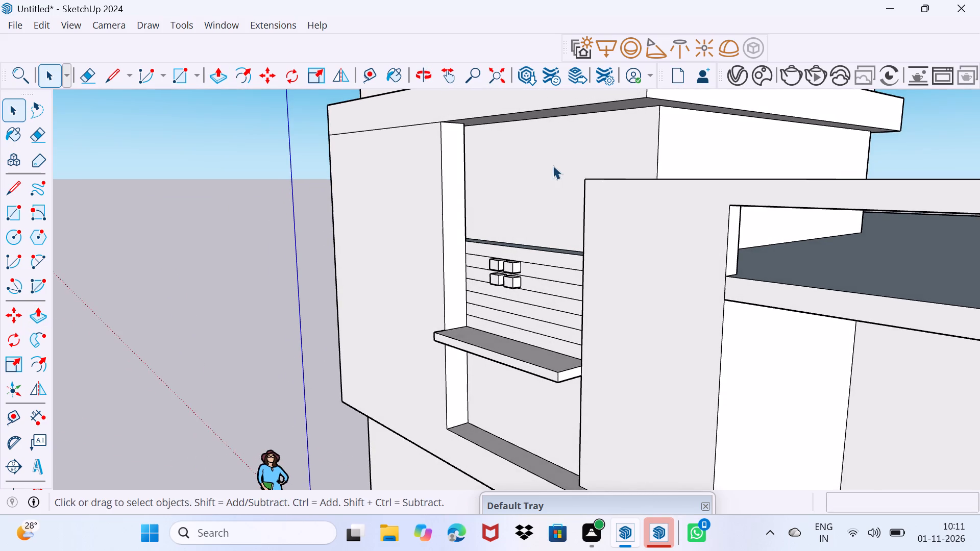
{"action": "middle_click_drag", "start_coordinate": [550, 162], "coordinate": [583, 268]}
{"action": "middle_click_drag", "start_coordinate": [618, 282], "coordinate": [465, 243]}
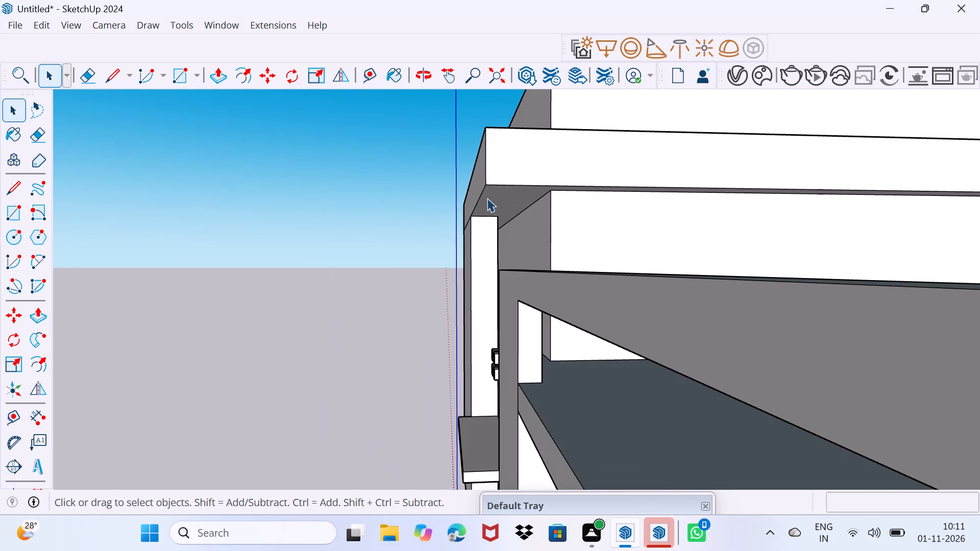
{"action": "left_click", "coordinate": [483, 190]}
{"action": "scroll", "coordinate": [485, 194], "scroll_direction": "up", "scroll_amount": 3}
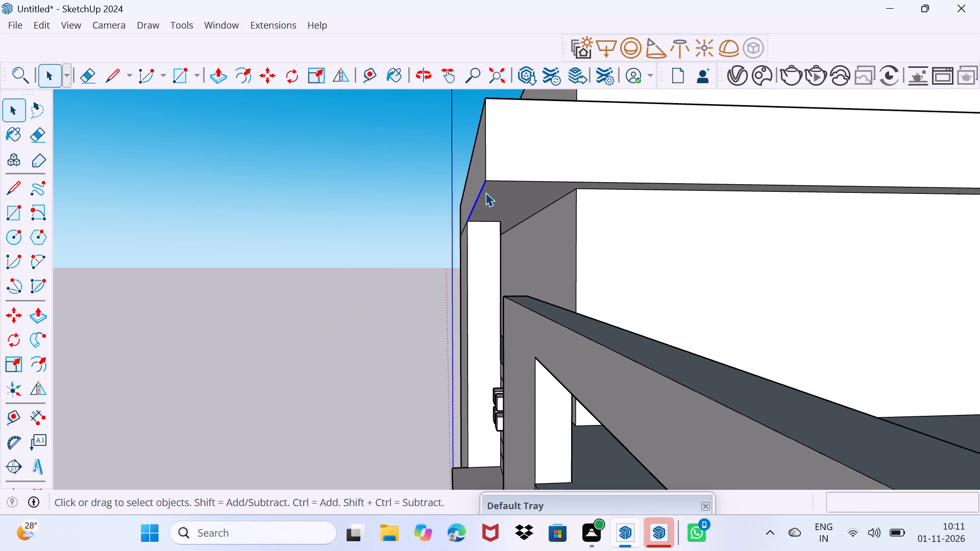
{"action": "key", "text": "m"}
{"action": "left_click", "coordinate": [489, 182]}
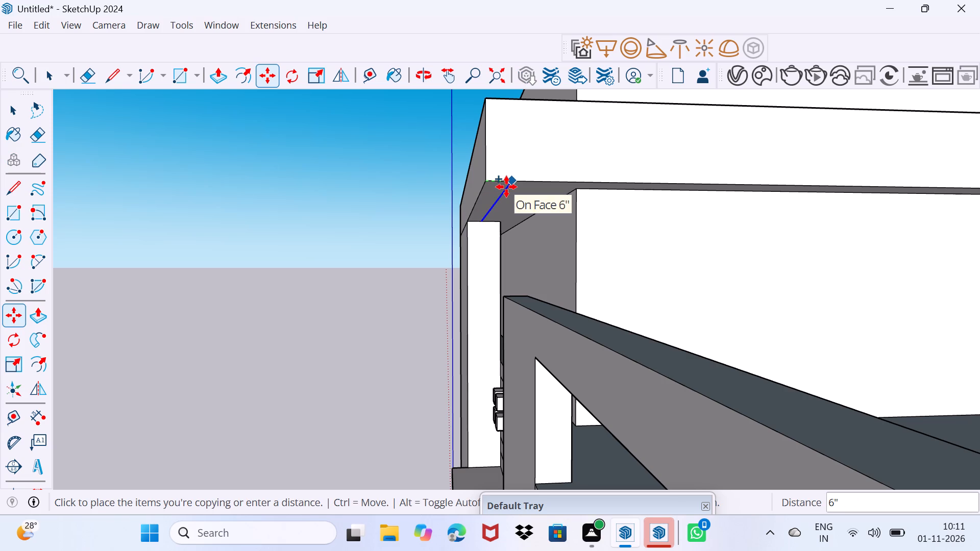
{"action": "left_click", "coordinate": [501, 188]}
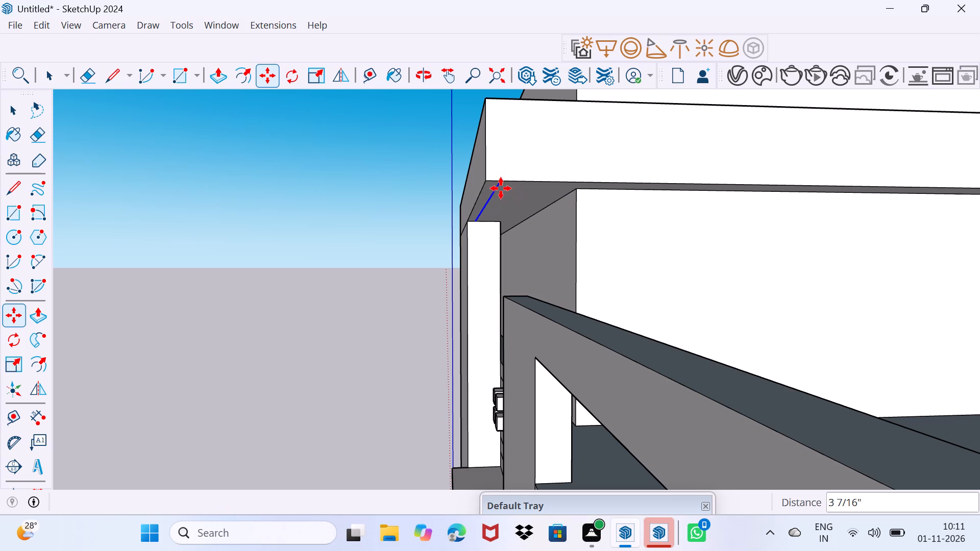
{"action": "key", "text": "space"}
{"action": "left_click", "coordinate": [498, 191]}
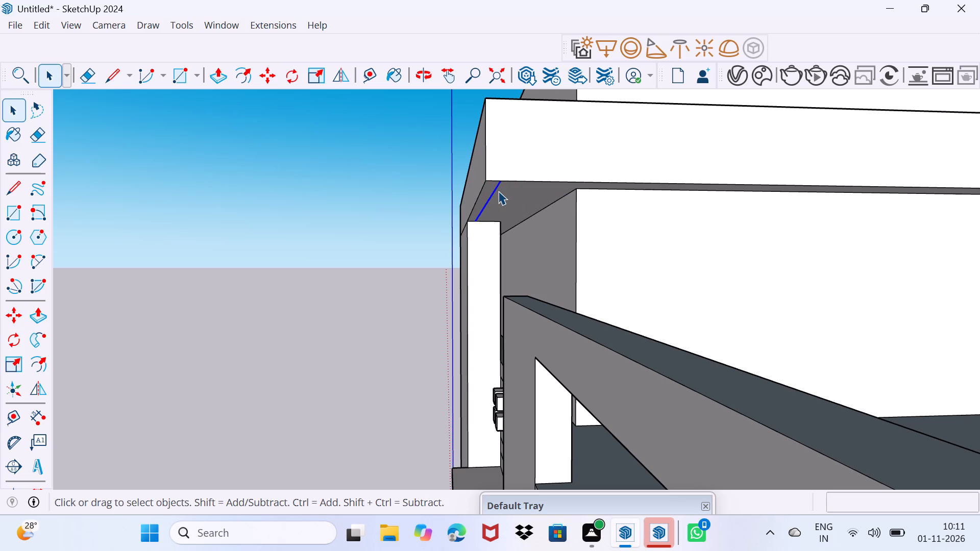
{"action": "key", "text": "space"}
{"action": "left_click_drag", "start_coordinate": [485, 203], "coordinate": [541, 169]}
Pull the narrow strip on the band's underside down about 4 1/8" as a lip across the top of the recess.
{"action": "scroll", "coordinate": [496, 210], "scroll_direction": "up", "scroll_amount": 4}
{"action": "left_click", "coordinate": [478, 189]}
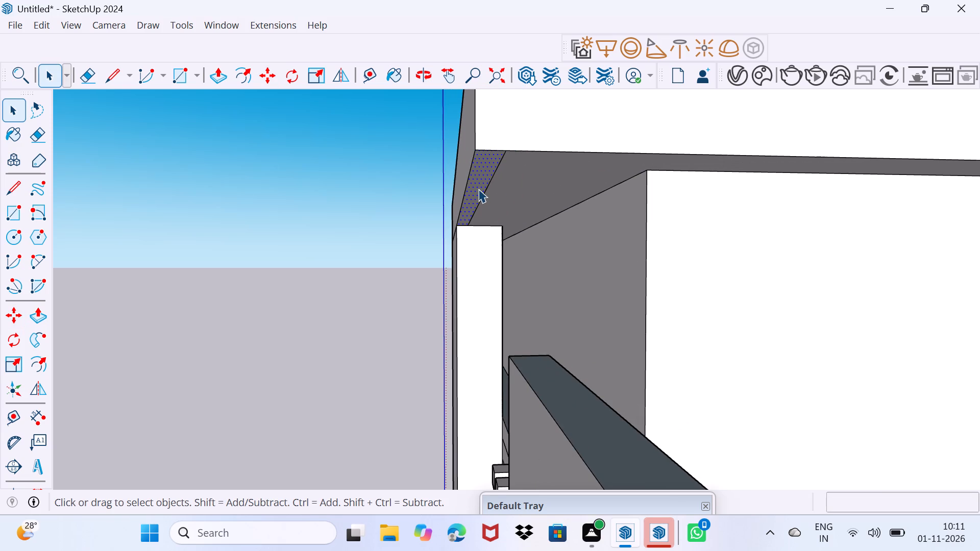
{"action": "key", "text": "p"}
{"action": "left_click", "coordinate": [478, 189]}
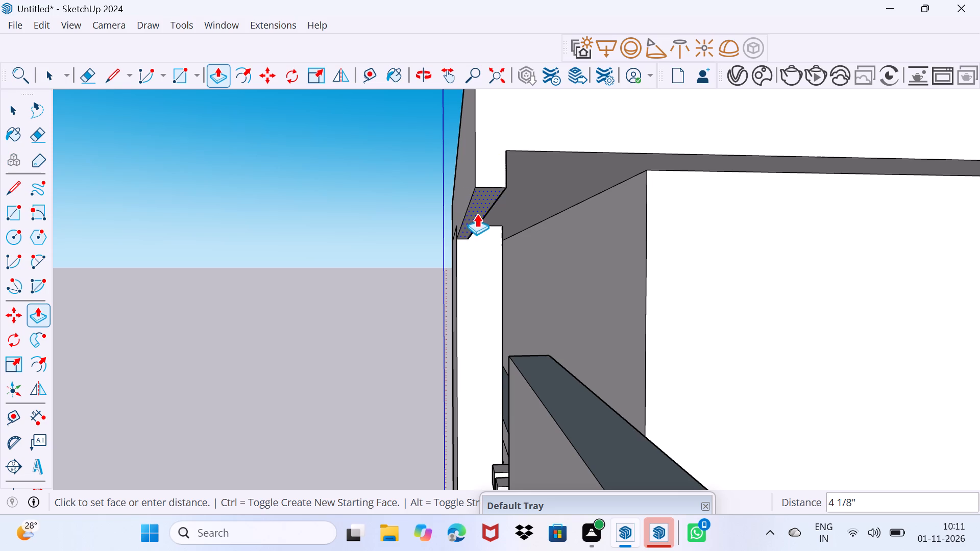
{"action": "left_click", "coordinate": [476, 214]}
{"action": "key", "text": "space"}
{"action": "left_click_drag", "start_coordinate": [484, 281], "coordinate": [513, 240]}
{"action": "middle_click_drag", "start_coordinate": [460, 264], "coordinate": [542, 285]}
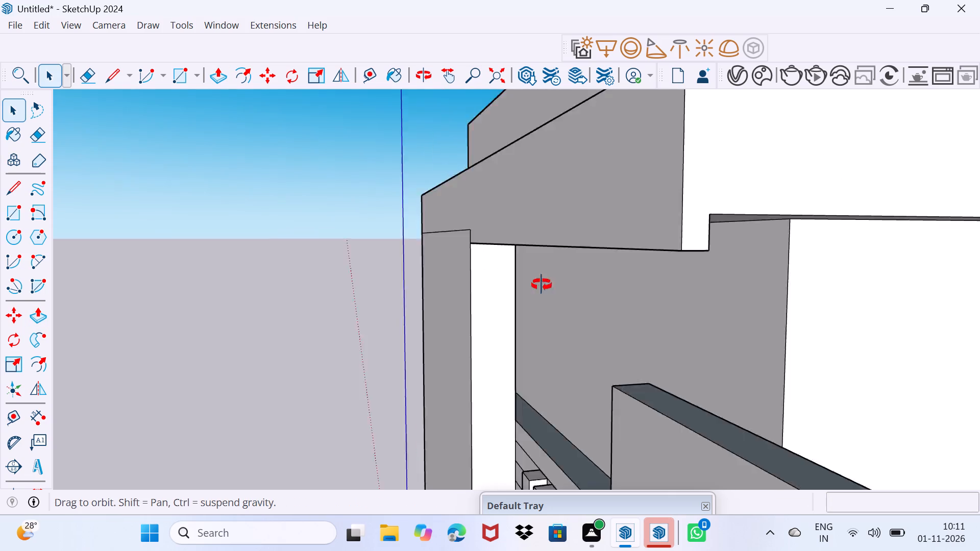
Erase the leftover horizontal and short vertical edges at the recess's upper corner on the corner block's front face.
{"action": "middle_click_drag", "start_coordinate": [542, 285], "coordinate": [655, 304]}
{"action": "key", "text": "e"}
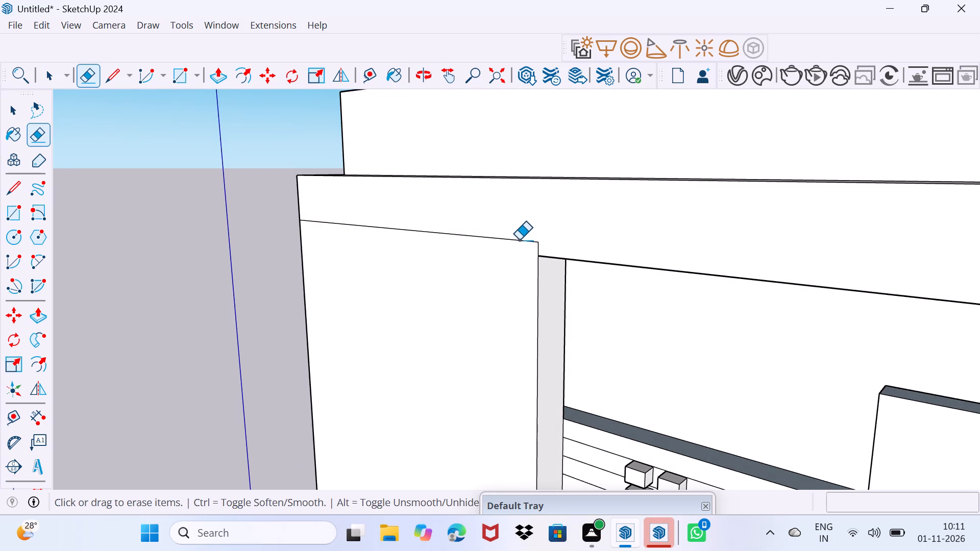
{"action": "left_click", "coordinate": [519, 240]}
{"action": "left_click", "coordinate": [534, 246]}
{"action": "left_click", "coordinate": [539, 246]}
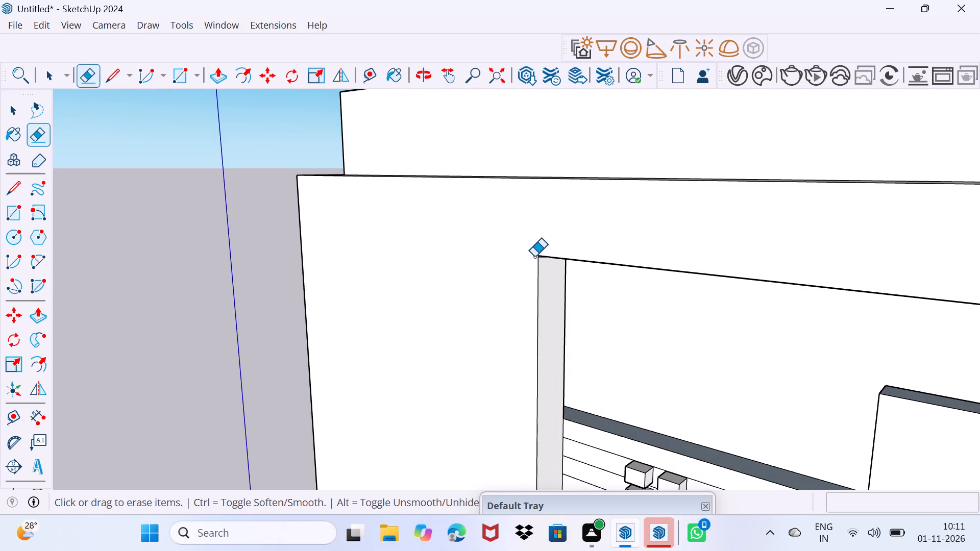
Paint the corner block's front face and the recess's upper side reveal with the dark brown material from the Wood collection.
{"action": "scroll", "coordinate": [542, 300], "scroll_direction": "down", "scroll_amount": 9}
{"action": "middle_click_drag", "start_coordinate": [581, 320], "coordinate": [534, 234]}
{"action": "left_click_drag", "start_coordinate": [578, 498], "coordinate": [672, 206]}
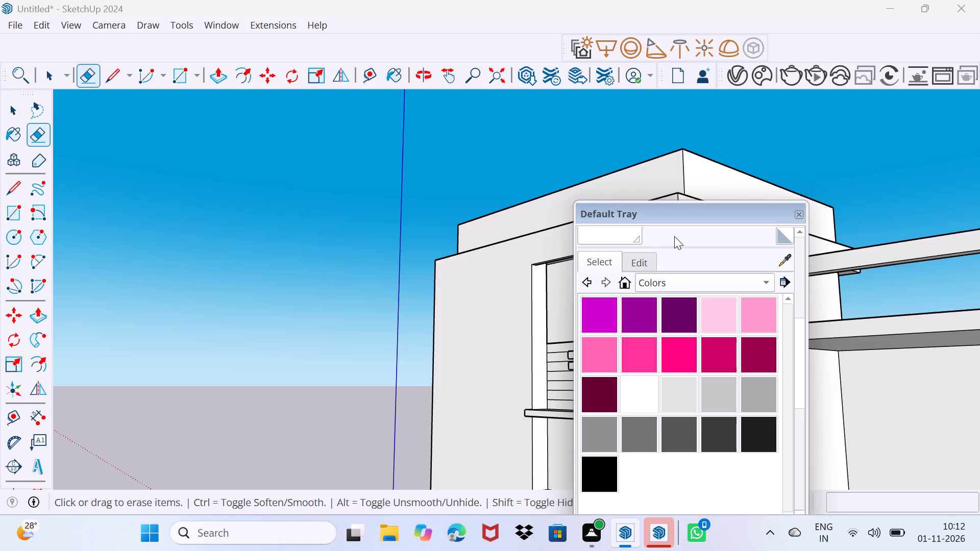
{"action": "scroll", "coordinate": [746, 350], "scroll_direction": "down", "scroll_amount": 3}
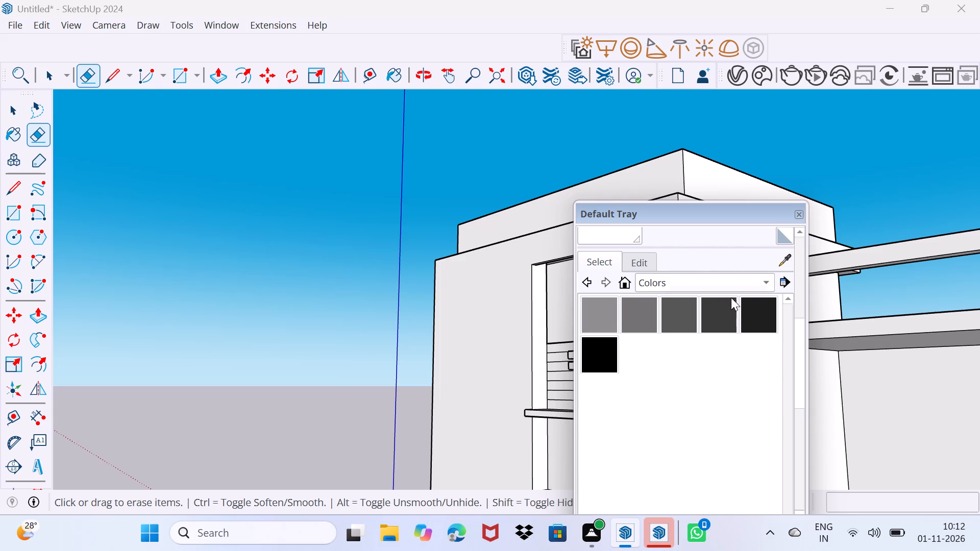
{"action": "left_click", "coordinate": [728, 285]}
{"action": "scroll", "coordinate": [692, 296], "scroll_direction": "down", "scroll_amount": 1}
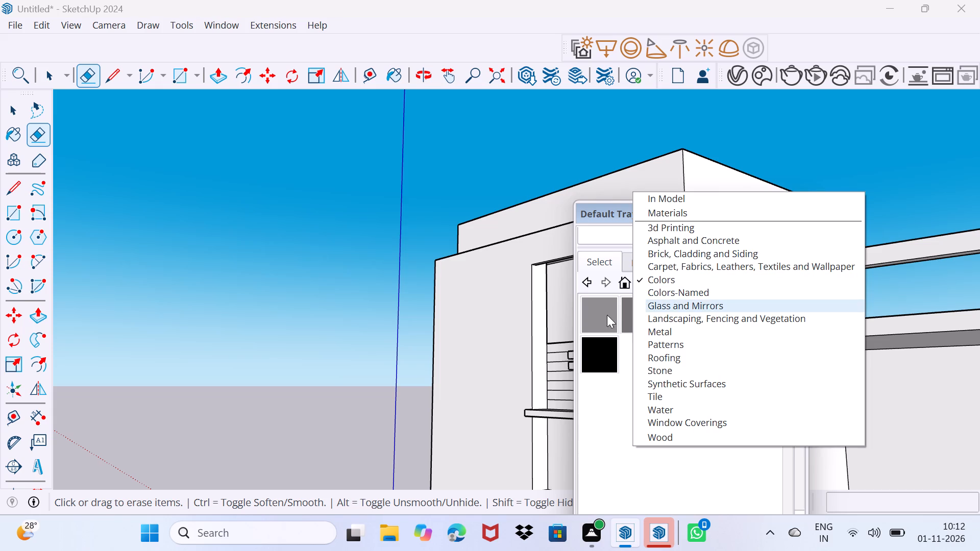
{"action": "left_click", "coordinate": [650, 439]}
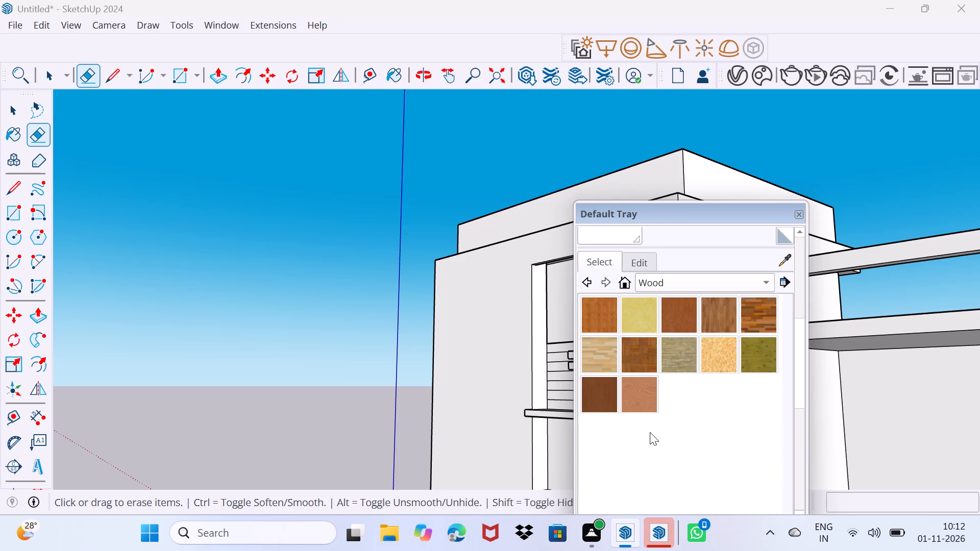
{"action": "left_click", "coordinate": [607, 402]}
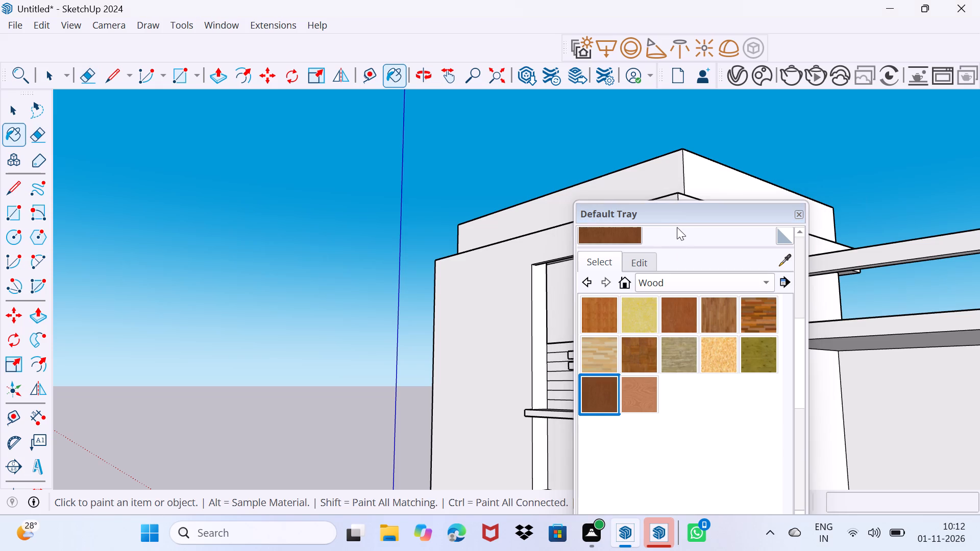
{"action": "left_click_drag", "start_coordinate": [677, 223], "coordinate": [664, 514]}
{"action": "left_click", "coordinate": [501, 381]}
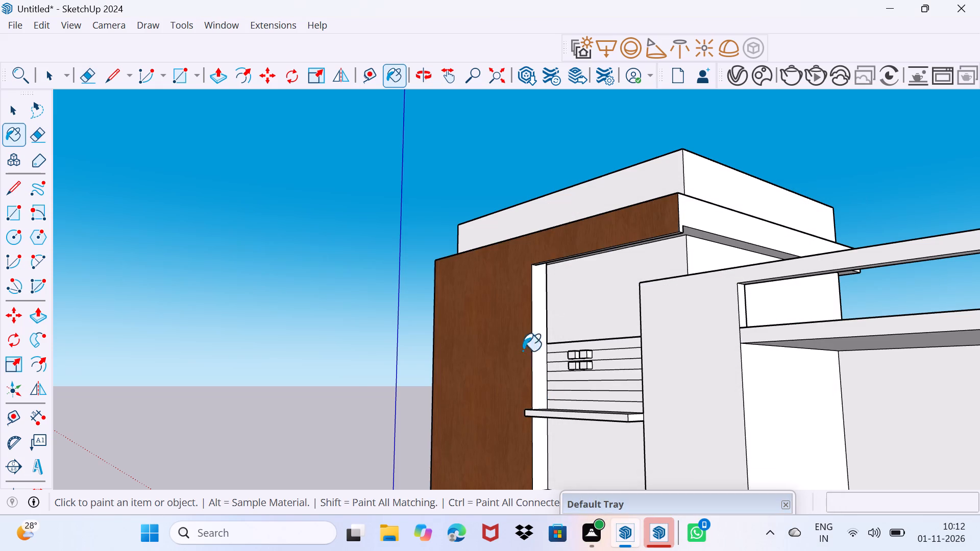
{"action": "scroll", "coordinate": [541, 249], "scroll_direction": "up", "scroll_amount": 3}
{"action": "scroll", "coordinate": [542, 305], "scroll_direction": "up", "scroll_amount": 5}
{"action": "left_click", "coordinate": [537, 306]}
Paint the underside of the upper band, the lip's inner and end faces, and the band's side face in the same brown wood.
{"action": "middle_click_drag", "start_coordinate": [550, 281], "coordinate": [495, 266]}
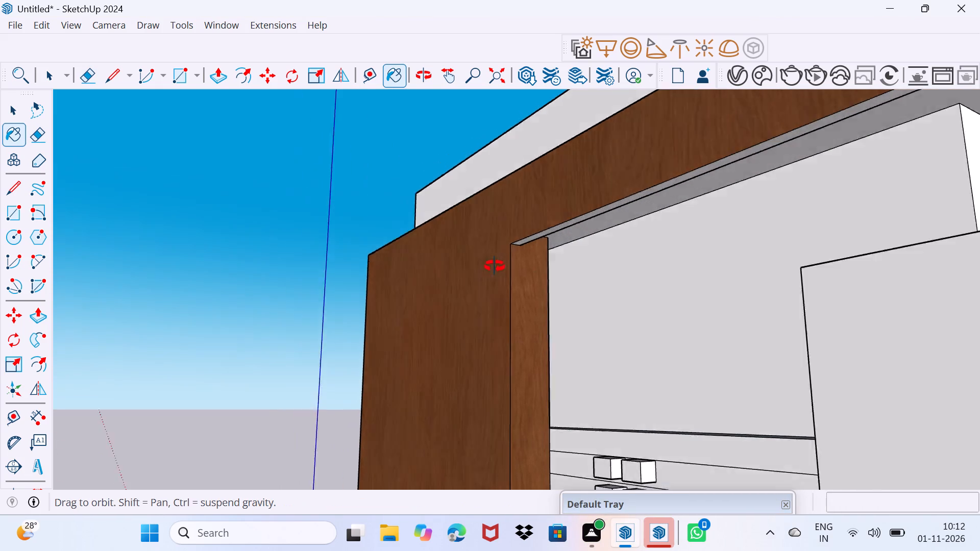
{"action": "middle_click_drag", "start_coordinate": [495, 266], "coordinate": [382, 327]}
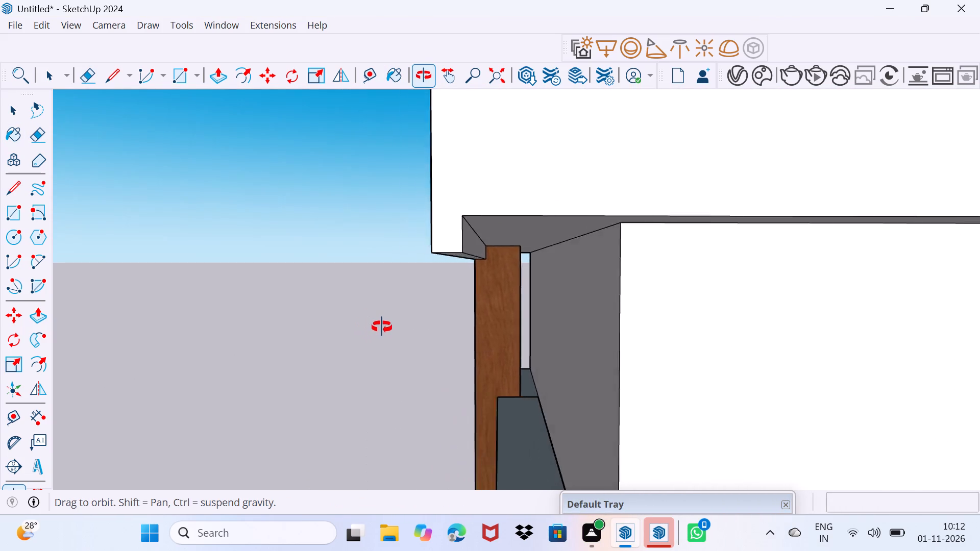
{"action": "middle_click_drag", "start_coordinate": [382, 327], "coordinate": [386, 315]}
{"action": "scroll", "coordinate": [511, 193], "scroll_direction": "up", "scroll_amount": 3}
{"action": "left_click", "coordinate": [522, 170]}
{"action": "scroll", "coordinate": [477, 218], "scroll_direction": "up", "scroll_amount": 3}
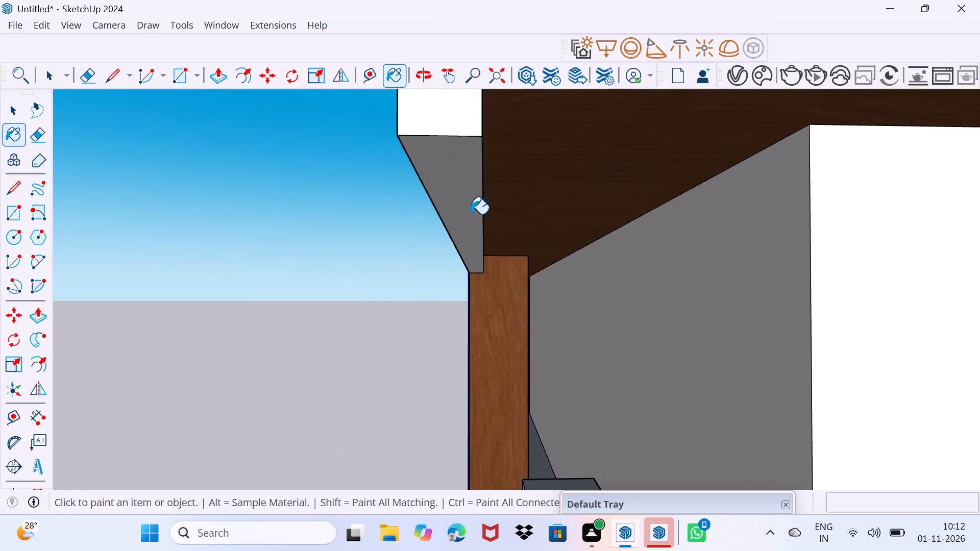
{"action": "left_click", "coordinate": [471, 213]}
{"action": "middle_click_drag", "start_coordinate": [493, 189], "coordinate": [456, 213]}
{"action": "left_click", "coordinate": [461, 169]}
{"action": "left_click", "coordinate": [410, 165]}
Paint the narrow top ledge of the band around the upper block with the brown wood.
{"action": "middle_click_drag", "start_coordinate": [405, 166], "coordinate": [433, 198]}
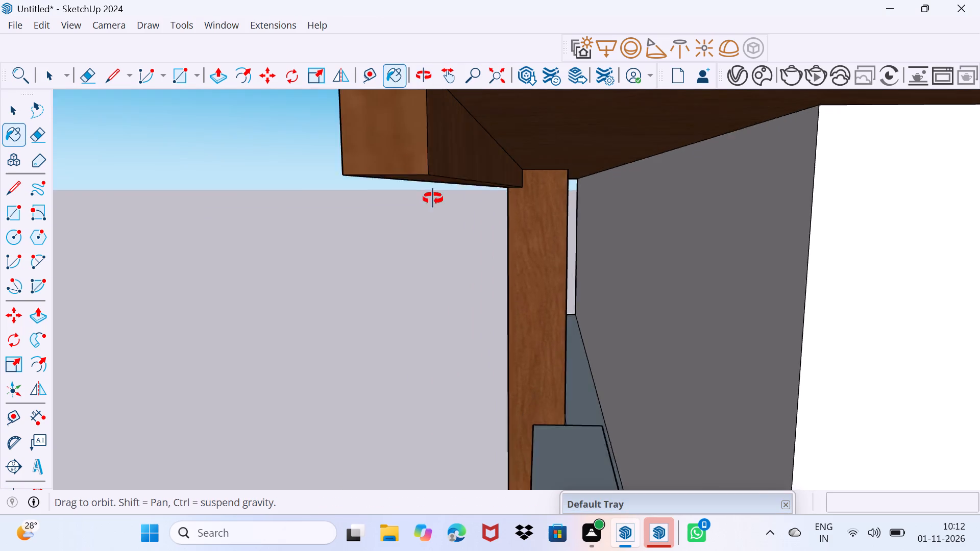
{"action": "middle_click_drag", "start_coordinate": [433, 198], "coordinate": [628, 229]}
{"action": "scroll", "coordinate": [628, 229], "scroll_direction": "down", "scroll_amount": 18}
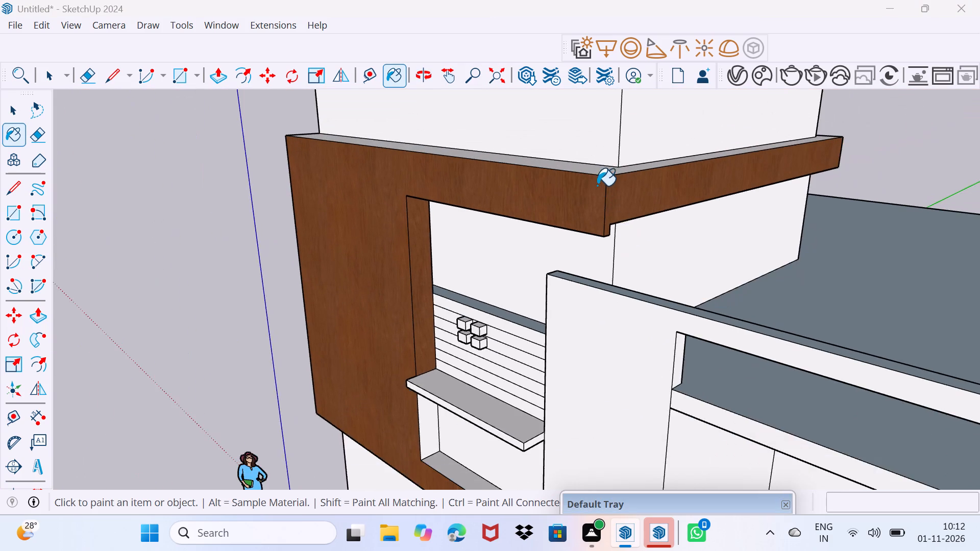
{"action": "scroll", "coordinate": [593, 181], "scroll_direction": "up", "scroll_amount": 3}
{"action": "left_click", "coordinate": [596, 169]}
{"action": "middle_click_drag", "start_coordinate": [808, 141], "coordinate": [311, 163]}
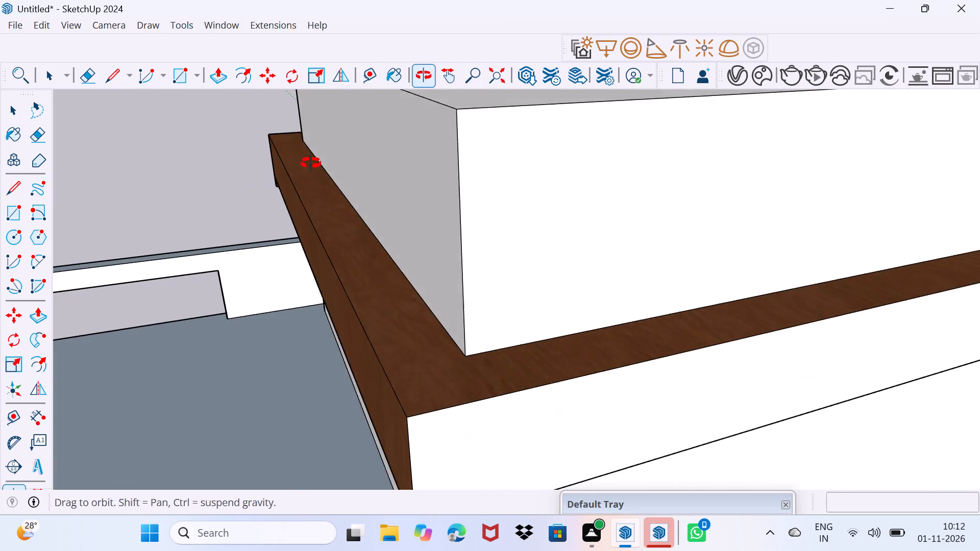
{"action": "middle_click_drag", "start_coordinate": [311, 163], "coordinate": [313, 157]}
{"action": "left_click", "coordinate": [504, 372]}
Paint the recess's side reveal below the shelf and the recess's bottom sill with the brown wood.
{"action": "middle_click_drag", "start_coordinate": [316, 325], "coordinate": [783, 298]}
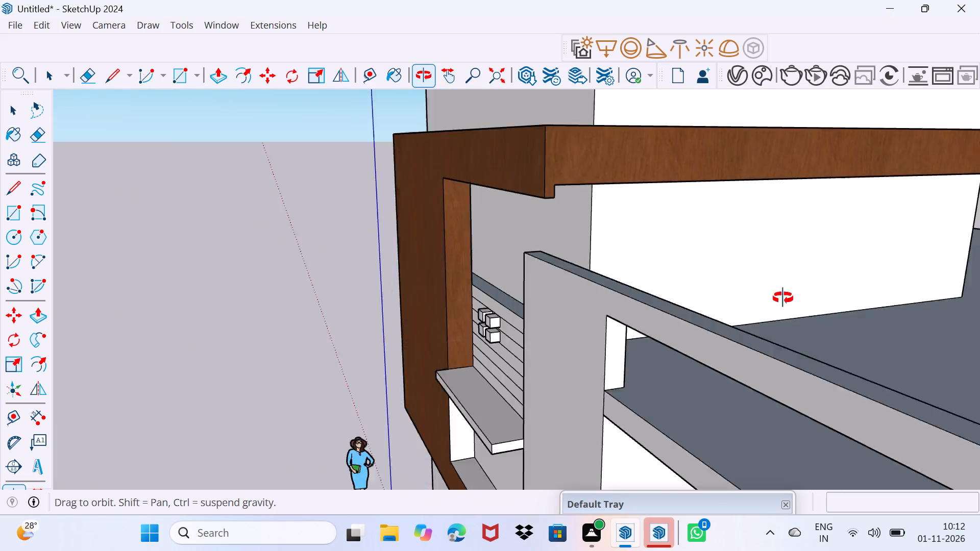
{"action": "middle_click_drag", "start_coordinate": [783, 298], "coordinate": [889, 260]}
{"action": "scroll", "coordinate": [678, 258], "scroll_direction": "down", "scroll_amount": 9}
{"action": "scroll", "coordinate": [593, 382], "scroll_direction": "up", "scroll_amount": 10}
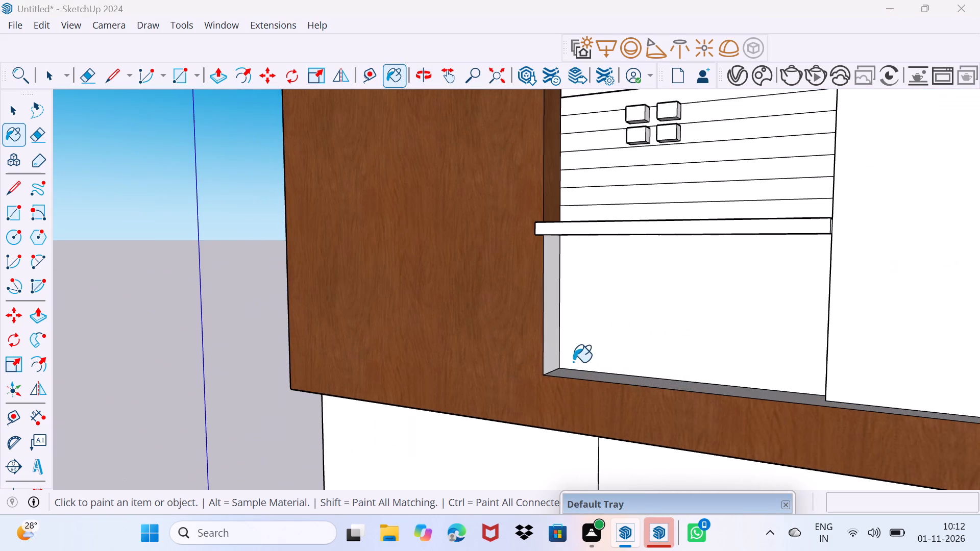
{"action": "left_click", "coordinate": [556, 330]}
{"action": "left_click", "coordinate": [591, 372]}
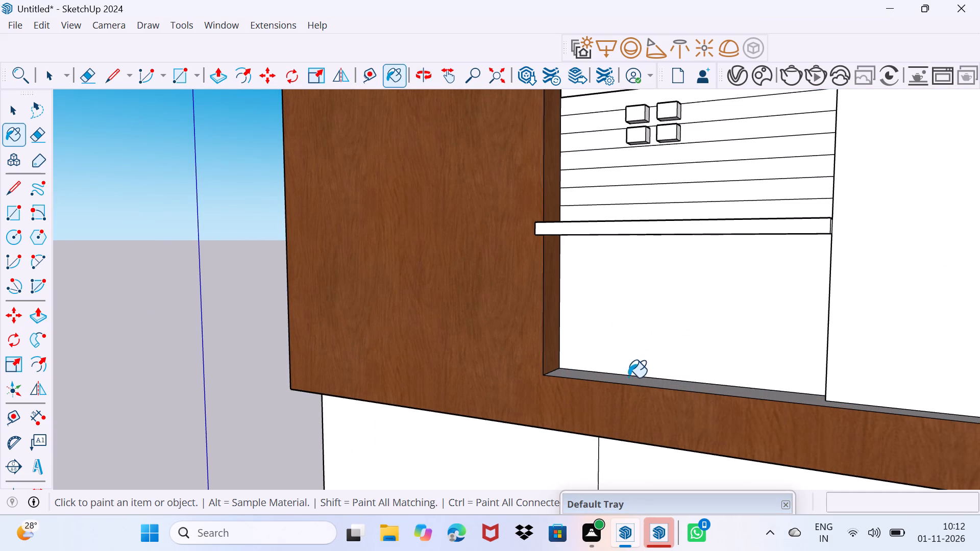
{"action": "scroll", "coordinate": [623, 383], "scroll_direction": "up", "scroll_amount": 5}
{"action": "left_click", "coordinate": [621, 376]}
Paint the end face of the long floor band at the terrace's far end with the brown wood.
{"action": "scroll", "coordinate": [621, 376], "scroll_direction": "down", "scroll_amount": 9}
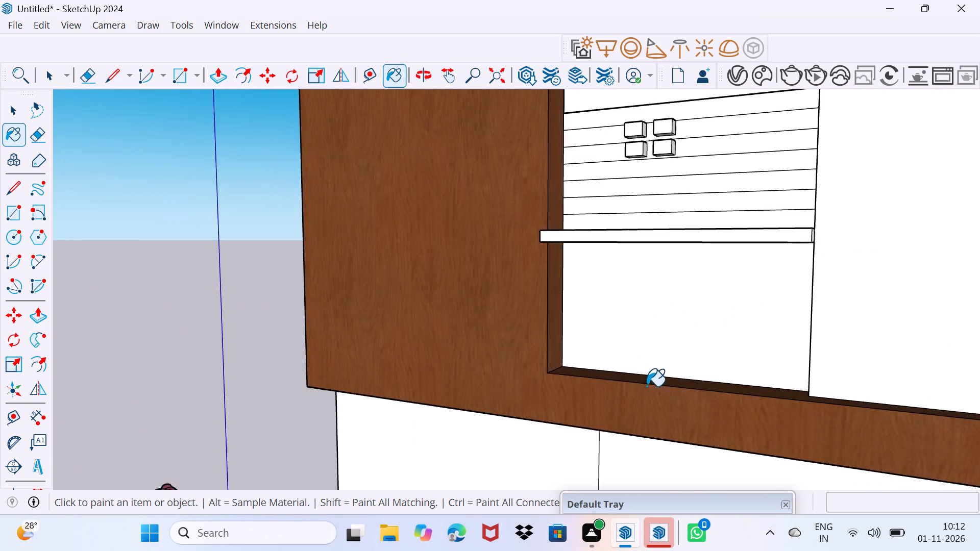
{"action": "scroll", "coordinate": [647, 386], "scroll_direction": "down", "scroll_amount": 14}
{"action": "middle_click_drag", "start_coordinate": [926, 424], "coordinate": [600, 355]}
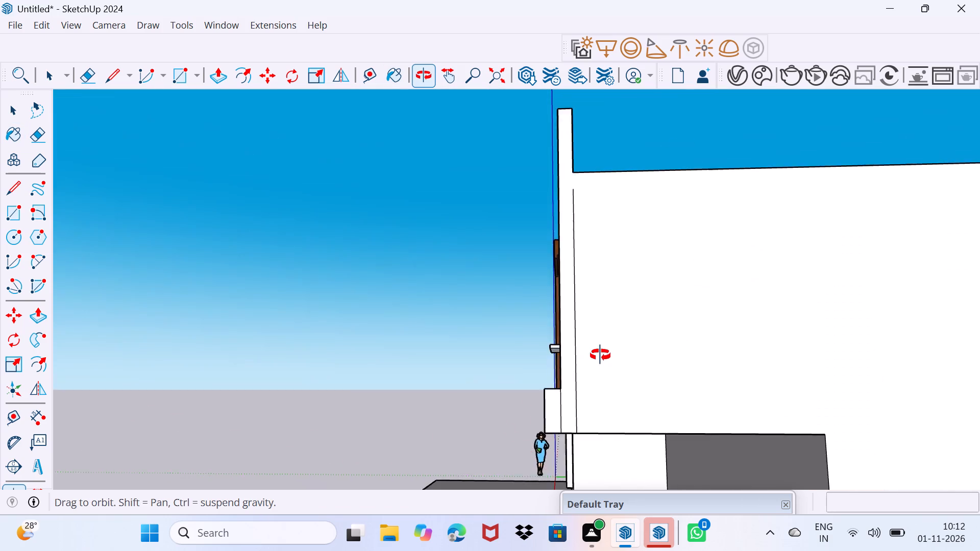
{"action": "middle_click_drag", "start_coordinate": [600, 355], "coordinate": [669, 348]}
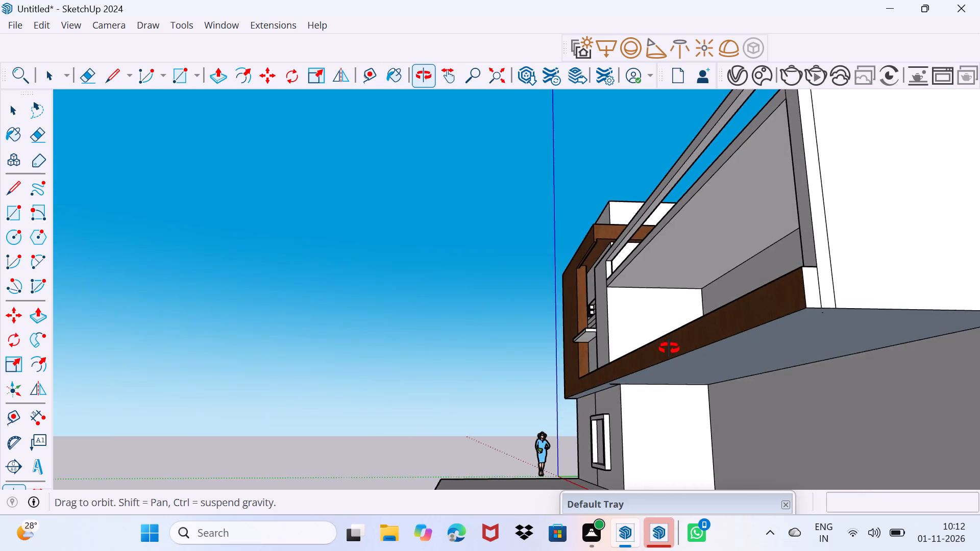
{"action": "middle_click_drag", "start_coordinate": [669, 348], "coordinate": [668, 352]}
{"action": "left_click", "coordinate": [790, 331]}
Examine the wood finish on the band, corner block and recess from the side and front of the building.
{"action": "scroll", "coordinate": [776, 313], "scroll_direction": "up", "scroll_amount": 4}
{"action": "middle_click_drag", "start_coordinate": [783, 347], "coordinate": [811, 422]}
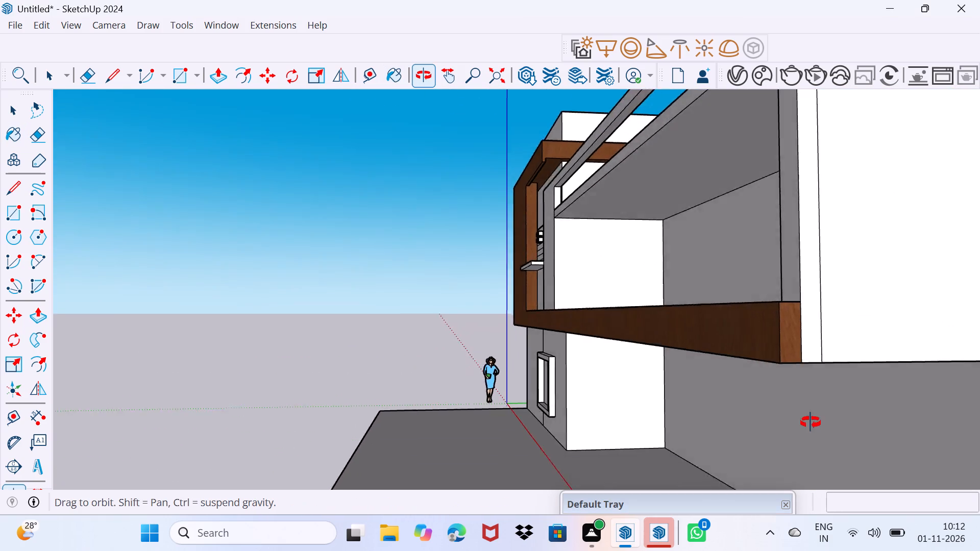
{"action": "middle_click_drag", "start_coordinate": [811, 422], "coordinate": [812, 424]}
{"action": "scroll", "coordinate": [559, 281], "scroll_direction": "up", "scroll_amount": 2}
{"action": "middle_click_drag", "start_coordinate": [576, 307], "coordinate": [726, 319]}
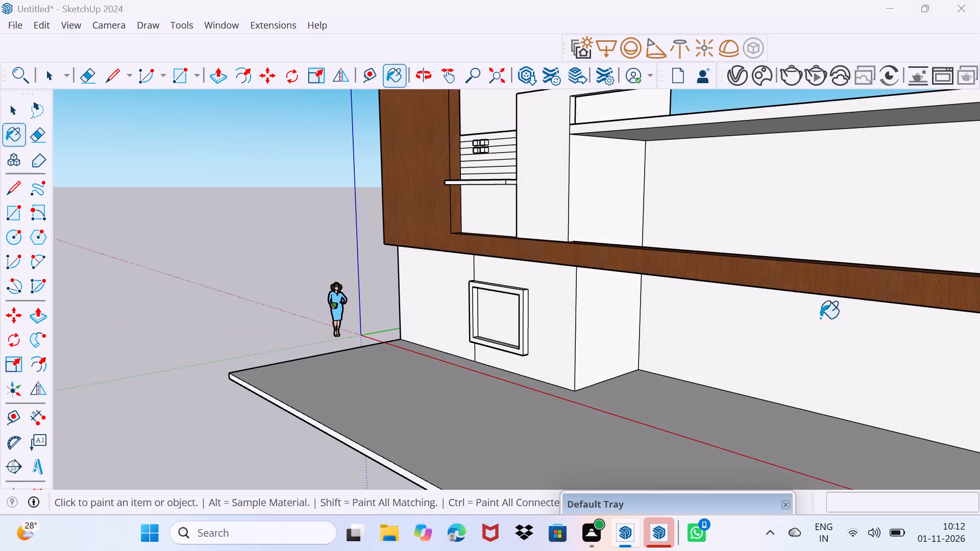
{"action": "middle_click_drag", "start_coordinate": [598, 311], "coordinate": [838, 308]}
{"action": "scroll", "coordinate": [562, 257], "scroll_direction": "down", "scroll_amount": 7}
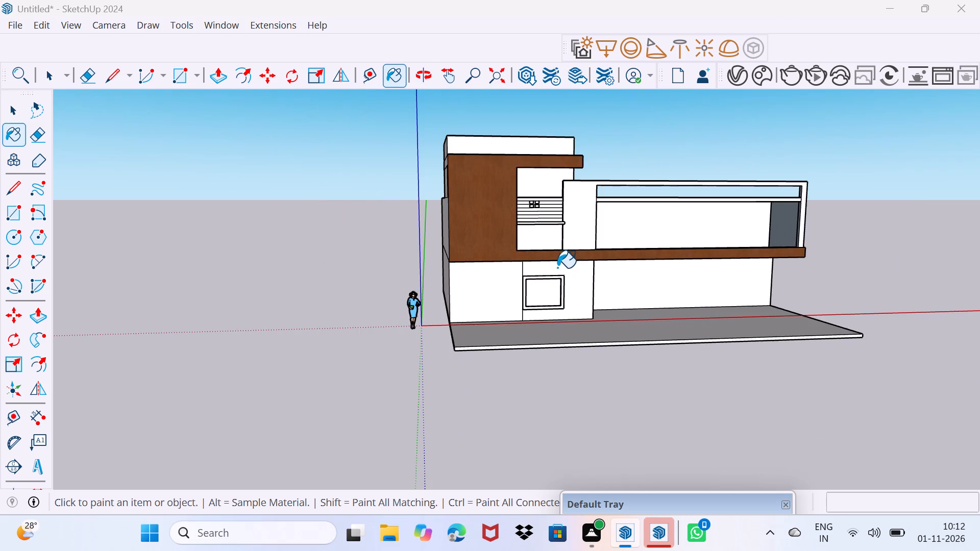
{"action": "middle_click_drag", "start_coordinate": [551, 266], "coordinate": [413, 380]}
{"action": "scroll", "coordinate": [425, 377], "scroll_direction": "up", "scroll_amount": 3}
{"action": "middle_click_drag", "start_coordinate": [428, 372], "coordinate": [402, 365]}
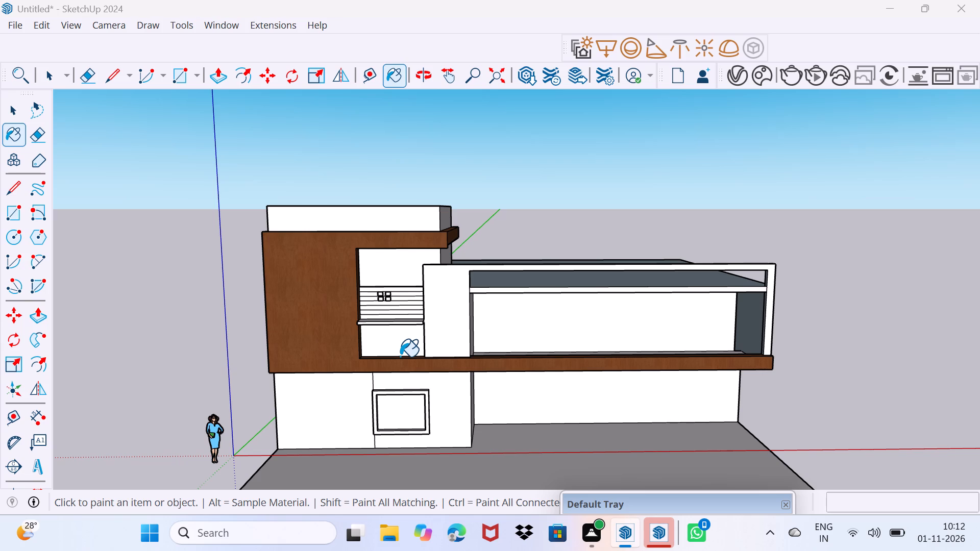
{"action": "scroll", "coordinate": [380, 373], "scroll_direction": "up", "scroll_amount": 6}
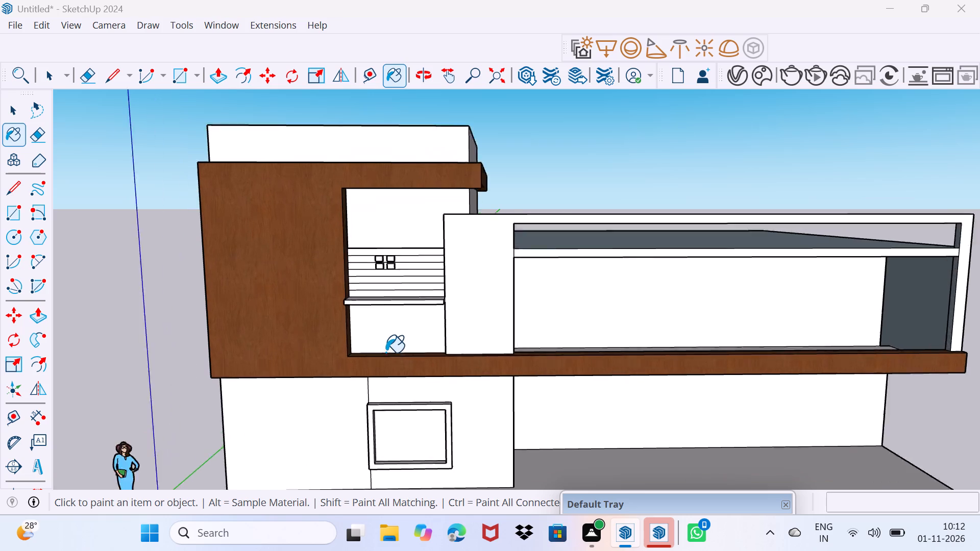
Paint the top, front and exposed end of the recess's projecting shelf with a medium aquamarine green from Colors-Named.
{"action": "left_click_drag", "start_coordinate": [606, 509], "coordinate": [662, 323]}
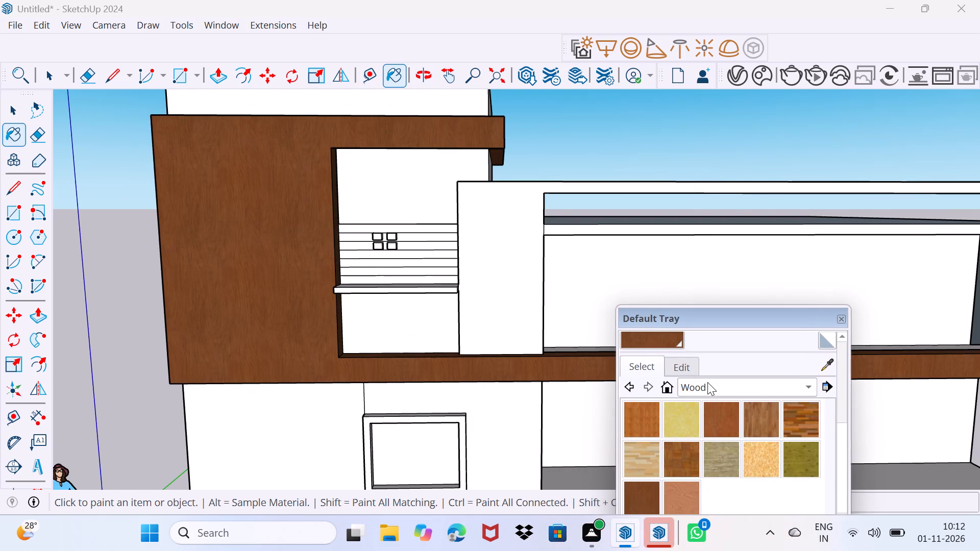
{"action": "left_click", "coordinate": [709, 387]}
{"action": "left_click", "coordinate": [737, 238]}
{"action": "scroll", "coordinate": [739, 474], "scroll_direction": "down", "scroll_amount": 16}
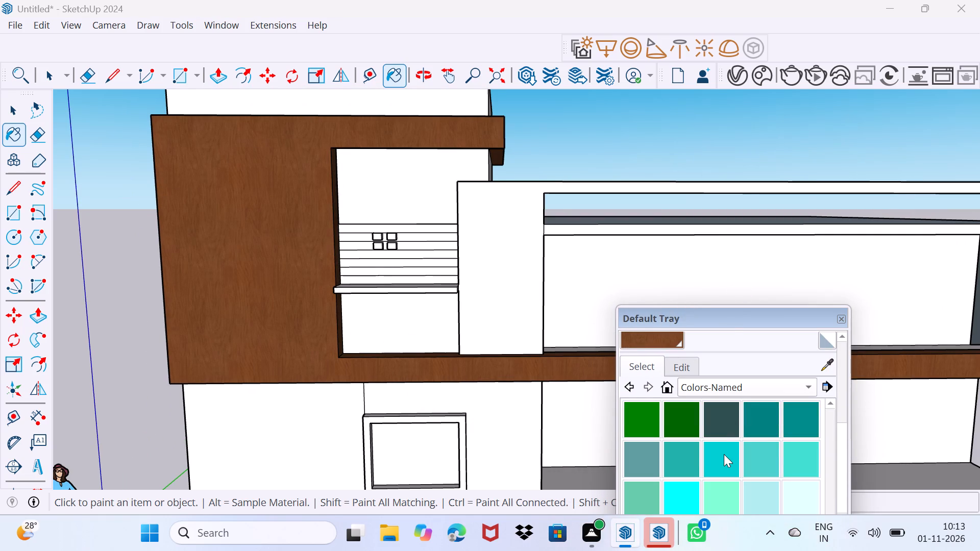
{"action": "scroll", "coordinate": [723, 461], "scroll_direction": "down", "scroll_amount": 1}
{"action": "scroll", "coordinate": [723, 461], "scroll_direction": "up", "scroll_amount": 1}
{"action": "scroll", "coordinate": [721, 468], "scroll_direction": "down", "scroll_amount": 1}
{"action": "left_click", "coordinate": [633, 464]}
{"action": "left_click_drag", "start_coordinate": [707, 324], "coordinate": [577, 515]}
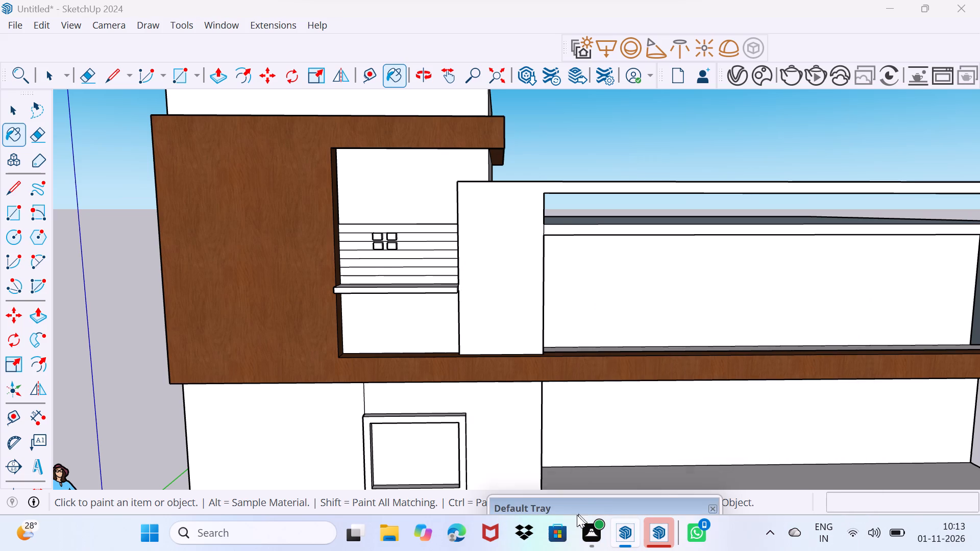
{"action": "left_click_drag", "start_coordinate": [577, 515], "coordinate": [569, 514]}
{"action": "scroll", "coordinate": [338, 241], "scroll_direction": "up", "scroll_amount": 4}
{"action": "scroll", "coordinate": [442, 325], "scroll_direction": "up", "scroll_amount": 10}
{"action": "middle_click_drag", "start_coordinate": [614, 327], "coordinate": [395, 343]}
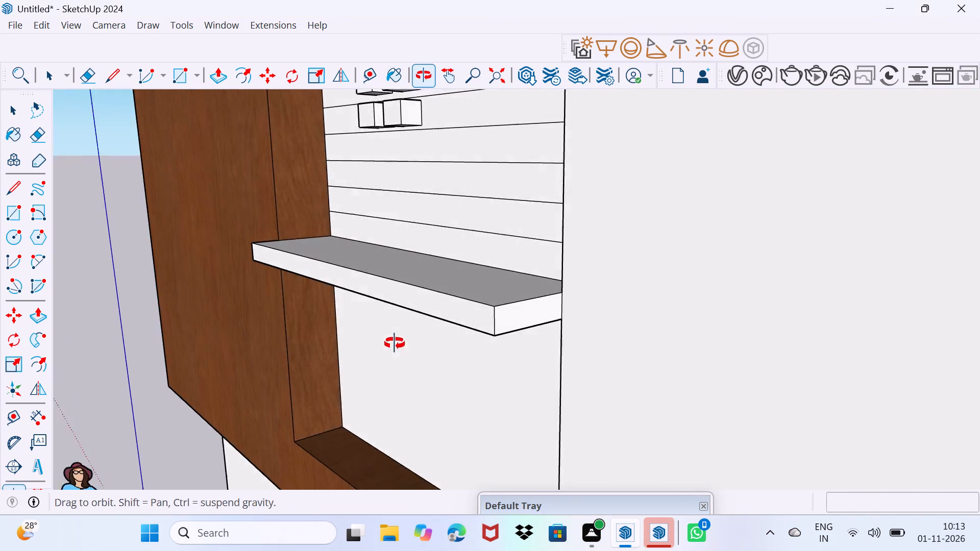
{"action": "middle_click_drag", "start_coordinate": [395, 343], "coordinate": [395, 334]}
{"action": "left_click", "coordinate": [478, 277]}
{"action": "left_click", "coordinate": [474, 305]}
{"action": "left_click", "coordinate": [524, 308]}
Paint the shelf's underside and its other end face with the same aquamarine green.
{"action": "middle_click_drag", "start_coordinate": [478, 329], "coordinate": [495, 290]}
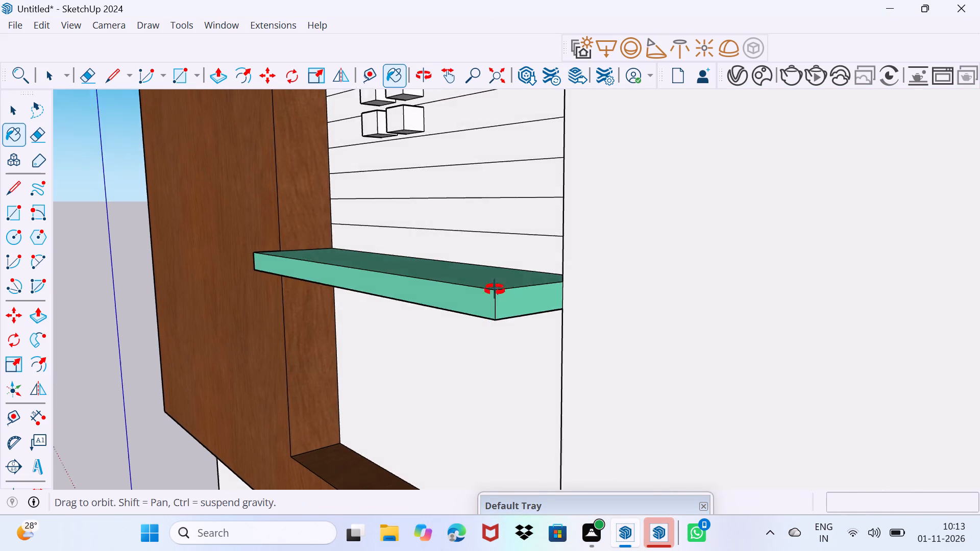
{"action": "middle_click_drag", "start_coordinate": [495, 290], "coordinate": [535, 210]}
{"action": "left_click", "coordinate": [535, 208]}
{"action": "middle_click_drag", "start_coordinate": [349, 275], "coordinate": [745, 311]}
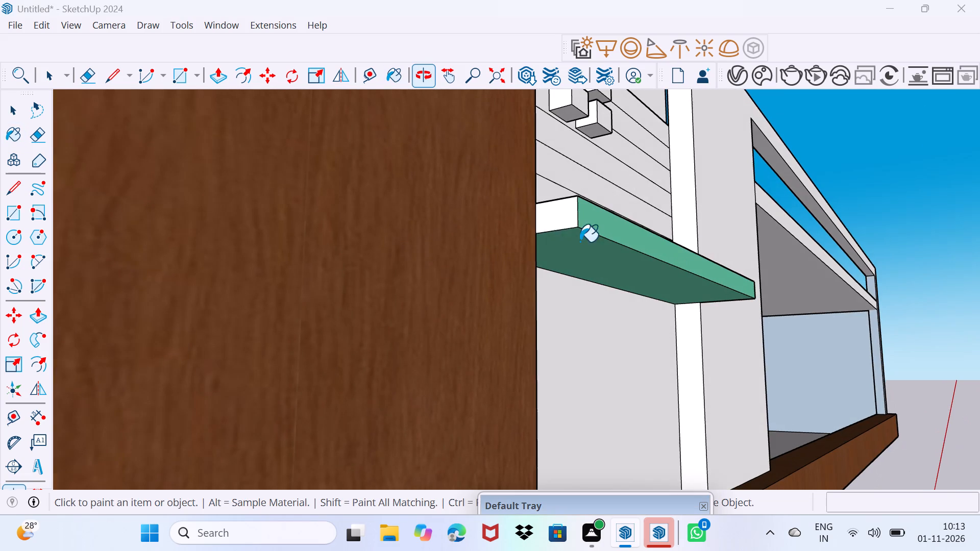
{"action": "left_click", "coordinate": [558, 220]}
Edit the shelf's aquamarine material, lowering its brightness to a very dark green.
{"action": "left_click_drag", "start_coordinate": [653, 514], "coordinate": [700, 384]}
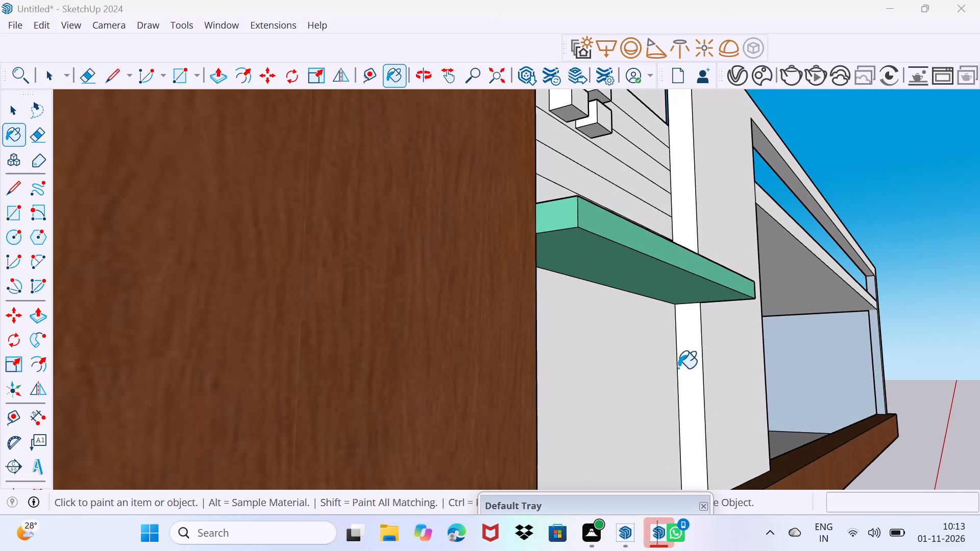
{"action": "left_click_drag", "start_coordinate": [624, 504], "coordinate": [705, 351]}
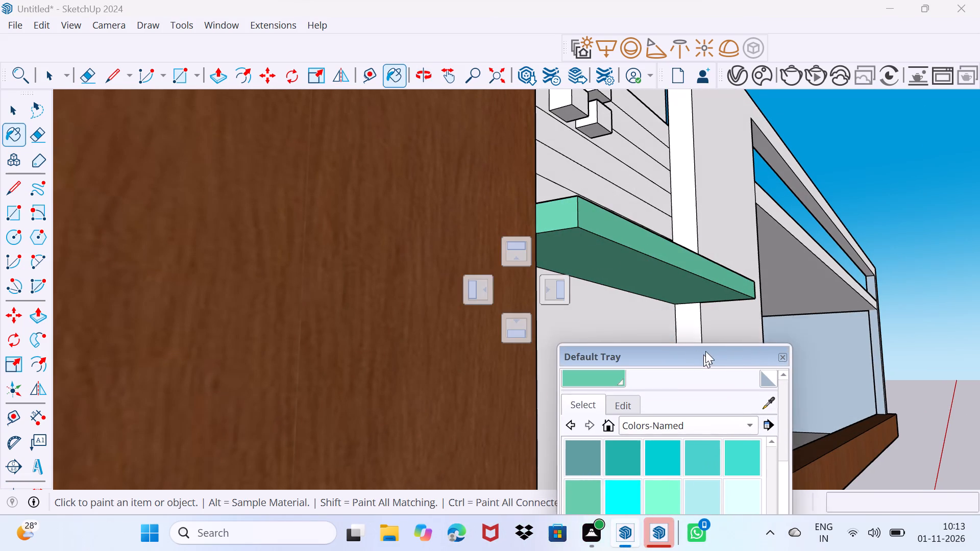
{"action": "left_click_drag", "start_coordinate": [705, 351], "coordinate": [735, 267]}
{"action": "left_click", "coordinate": [652, 322]}
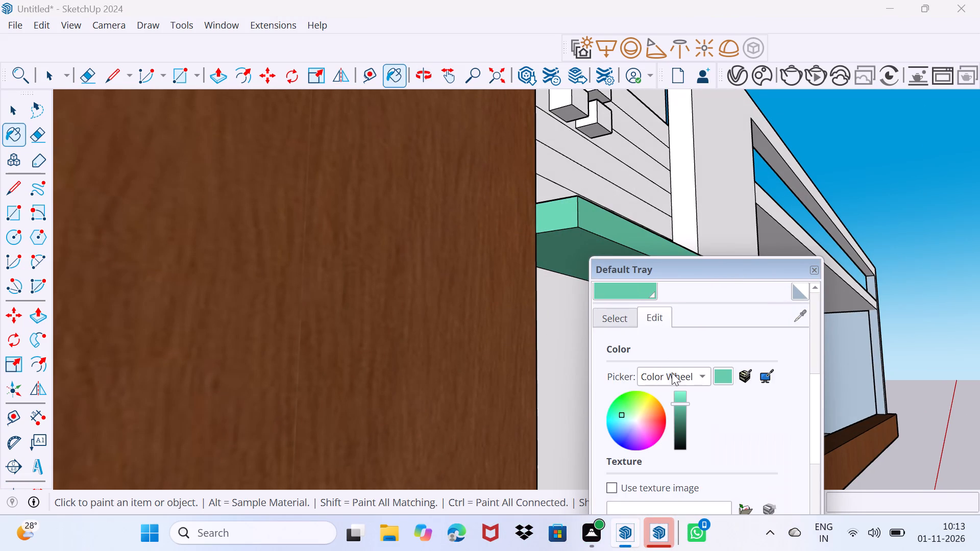
{"action": "left_click_drag", "start_coordinate": [674, 403], "coordinate": [679, 427]}
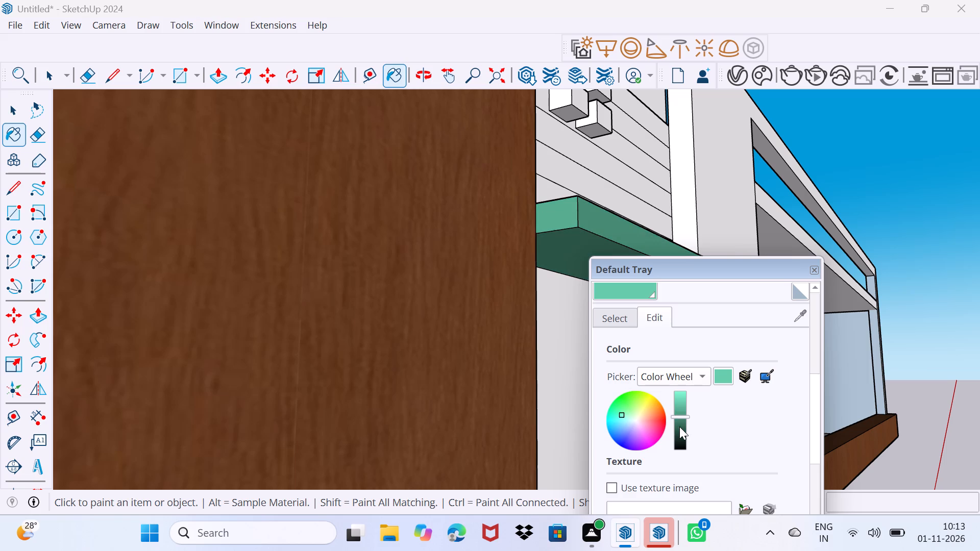
{"action": "left_click_drag", "start_coordinate": [679, 427], "coordinate": [677, 442]}
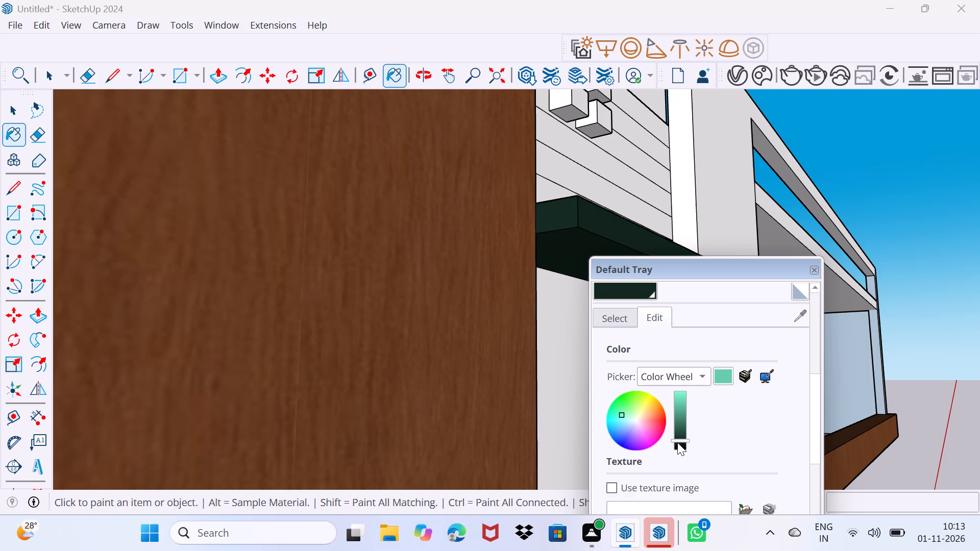
{"action": "left_click_drag", "start_coordinate": [677, 442], "coordinate": [678, 434]}
{"action": "left_click_drag", "start_coordinate": [743, 271], "coordinate": [644, 514]}
Push/Pull the top face of the terrace frame upward by about 6" as a separate cap strip.
{"action": "scroll", "coordinate": [680, 314], "scroll_direction": "down", "scroll_amount": 8}
{"action": "middle_click_drag", "start_coordinate": [676, 329], "coordinate": [468, 400]}
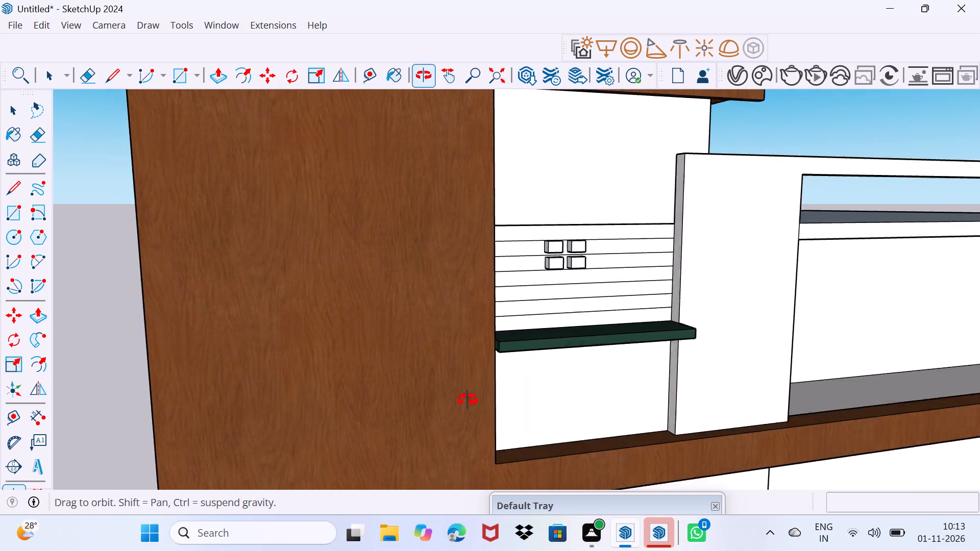
{"action": "middle_click_drag", "start_coordinate": [468, 400], "coordinate": [455, 400]}
{"action": "scroll", "coordinate": [522, 335], "scroll_direction": "down", "scroll_amount": 4}
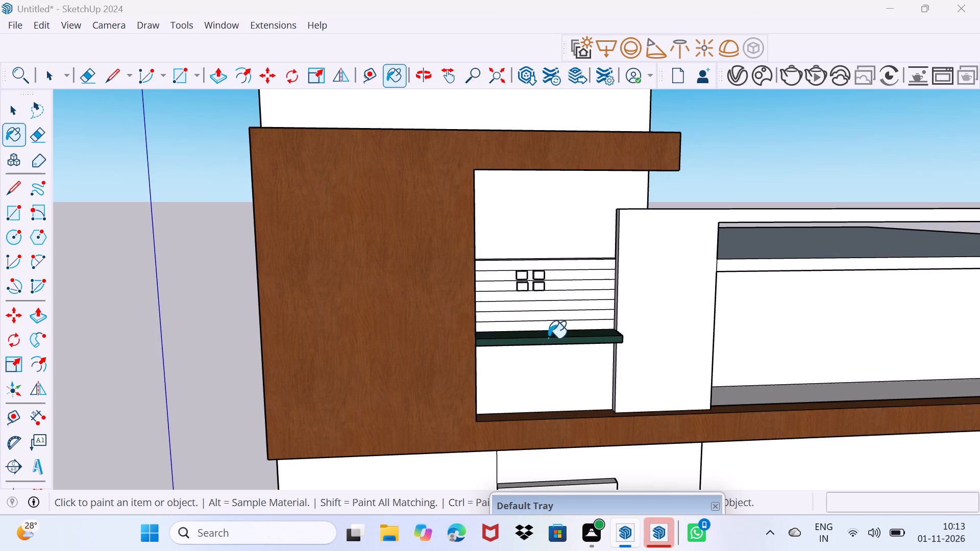
{"action": "scroll", "coordinate": [661, 375], "scroll_direction": "up", "scroll_amount": 5}
{"action": "scroll", "coordinate": [661, 372], "scroll_direction": "down", "scroll_amount": 10}
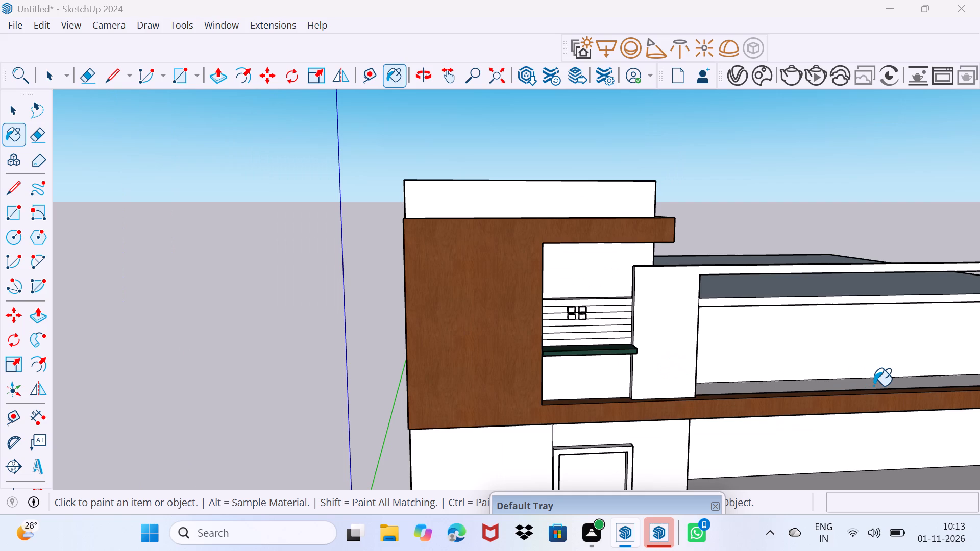
{"action": "key", "text": "space"}
{"action": "middle_click_drag", "start_coordinate": [802, 360], "coordinate": [500, 341], "text": "shift"}
{"action": "middle_click_drag", "start_coordinate": [513, 350], "coordinate": [439, 371]}
{"action": "scroll", "coordinate": [670, 211], "scroll_direction": "up", "scroll_amount": 2}
{"action": "middle_click_drag", "start_coordinate": [840, 252], "coordinate": [585, 337]}
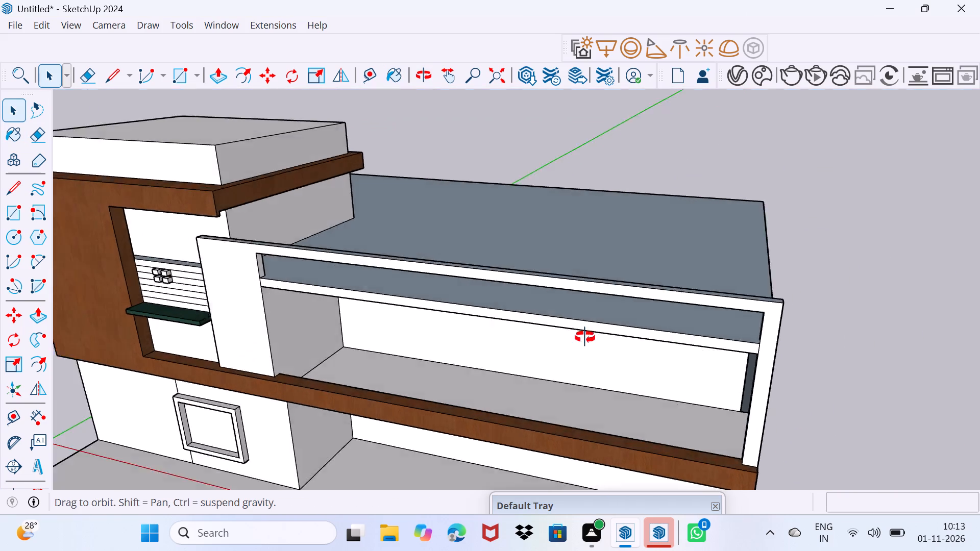
{"action": "middle_click_drag", "start_coordinate": [585, 337], "coordinate": [513, 335]}
{"action": "scroll", "coordinate": [426, 363], "scroll_direction": "up", "scroll_amount": 6}
{"action": "middle_click_drag", "start_coordinate": [426, 394], "coordinate": [425, 382]}
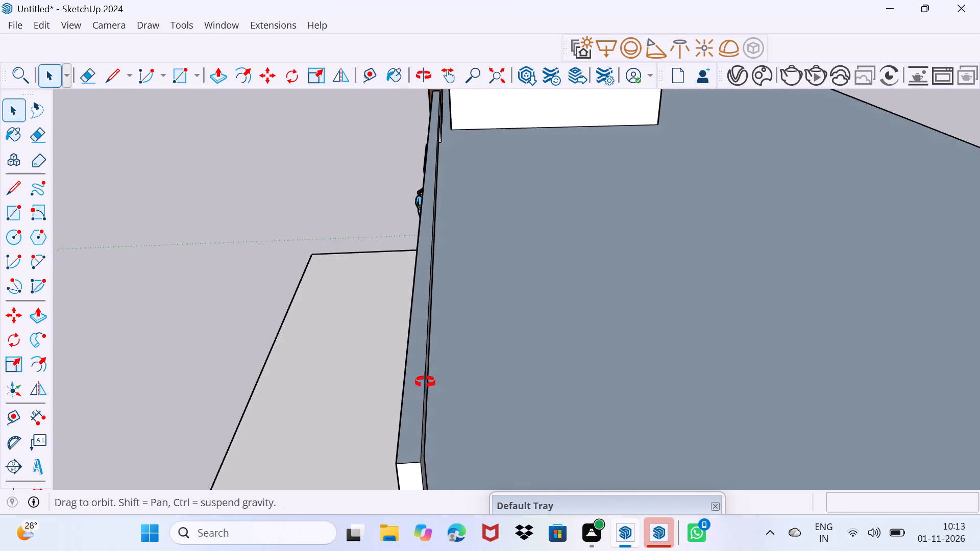
{"action": "middle_click_drag", "start_coordinate": [425, 382], "coordinate": [425, 373]}
{"action": "left_click", "coordinate": [410, 411]}
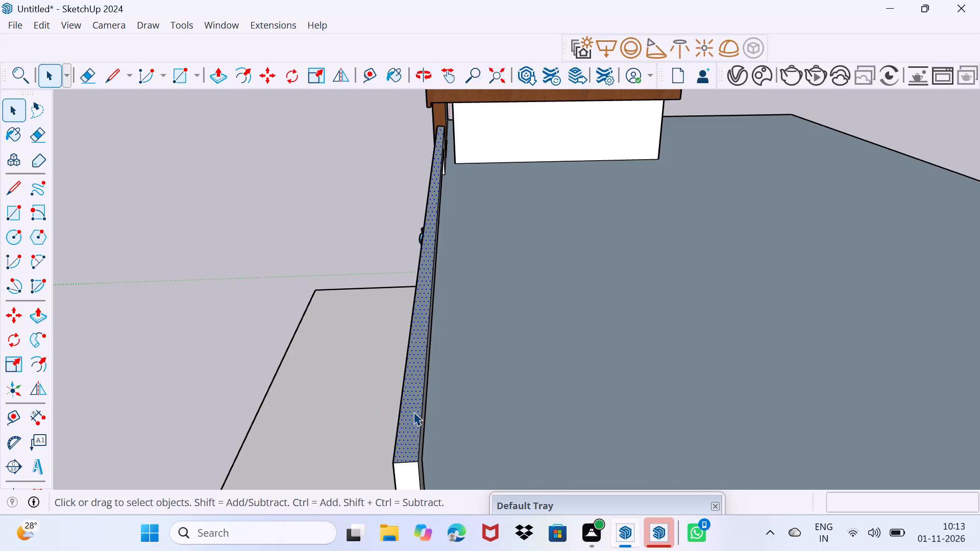
{"action": "key", "text": "p"}
{"action": "left_click", "coordinate": [413, 412]}
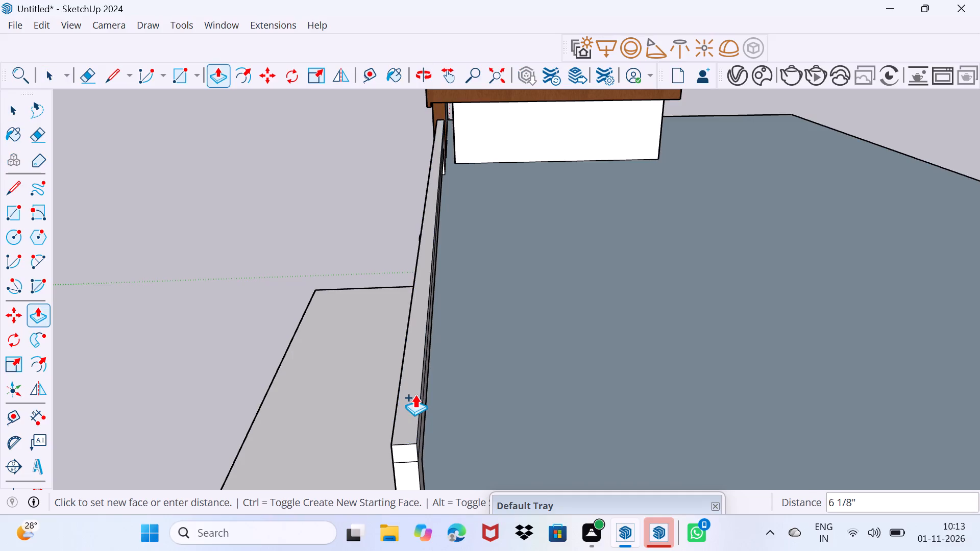
{"action": "left_click", "coordinate": [413, 403]}
{"action": "key", "text": "space"}
Pull the cap strip's long front face outward 1 7/8" and its exposed end face outward 1".
{"action": "middle_click_drag", "start_coordinate": [392, 444], "coordinate": [518, 353]}
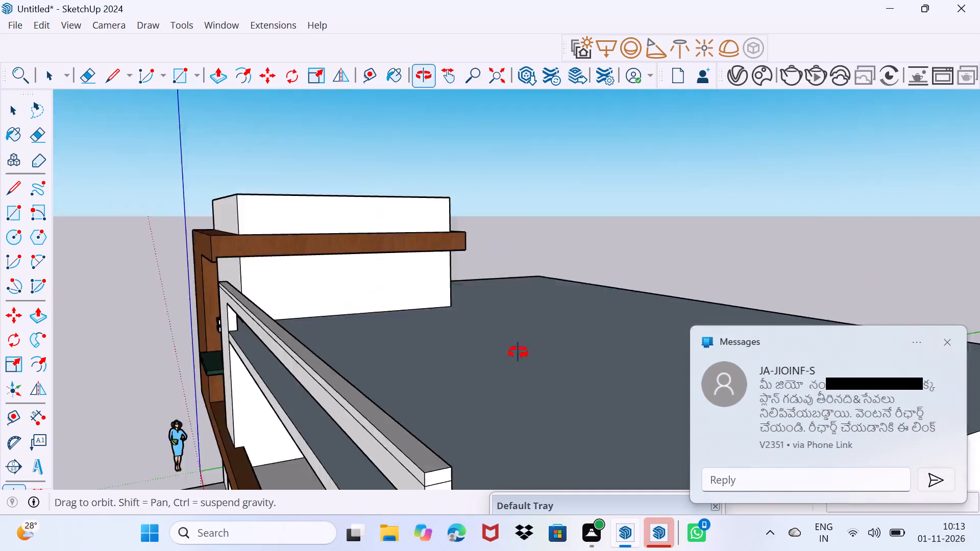
{"action": "middle_click_drag", "start_coordinate": [518, 353], "coordinate": [559, 242]}
{"action": "middle_click_drag", "start_coordinate": [557, 218], "coordinate": [557, 230]}
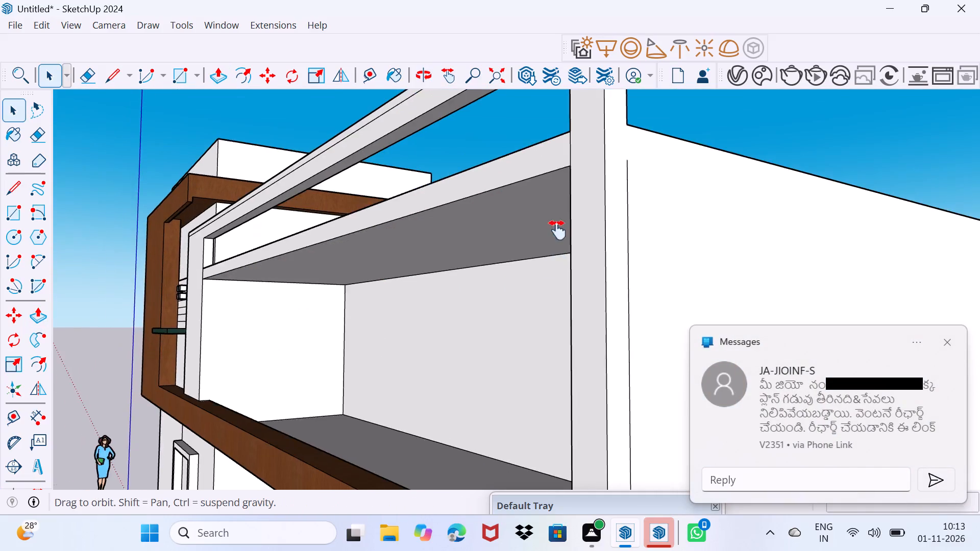
{"action": "middle_click_drag", "start_coordinate": [557, 230], "coordinate": [551, 320]}
{"action": "scroll", "coordinate": [559, 189], "scroll_direction": "up", "scroll_amount": 2}
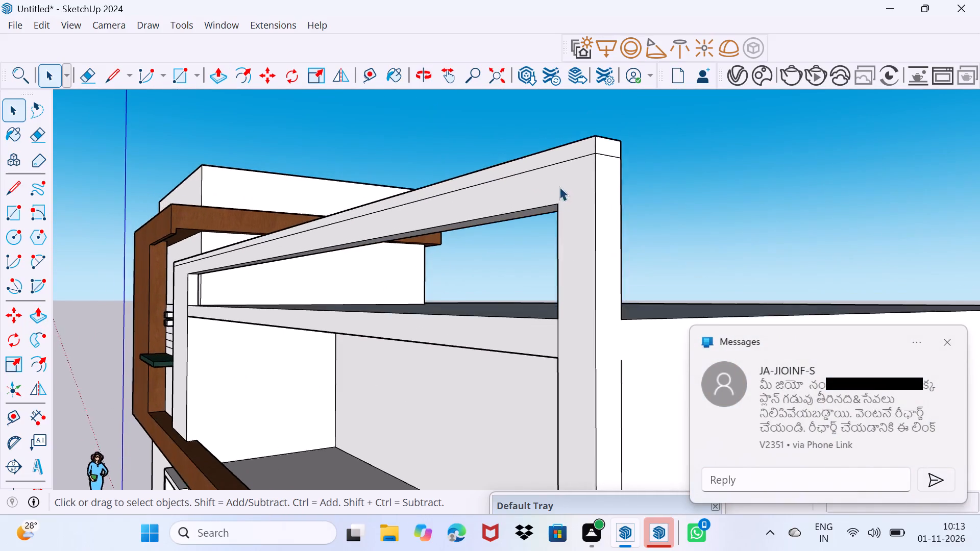
{"action": "scroll", "coordinate": [559, 187], "scroll_direction": "up", "scroll_amount": 2}
{"action": "left_click", "coordinate": [586, 139]}
{"action": "key", "text": "p"}
{"action": "left_click", "coordinate": [586, 139]}
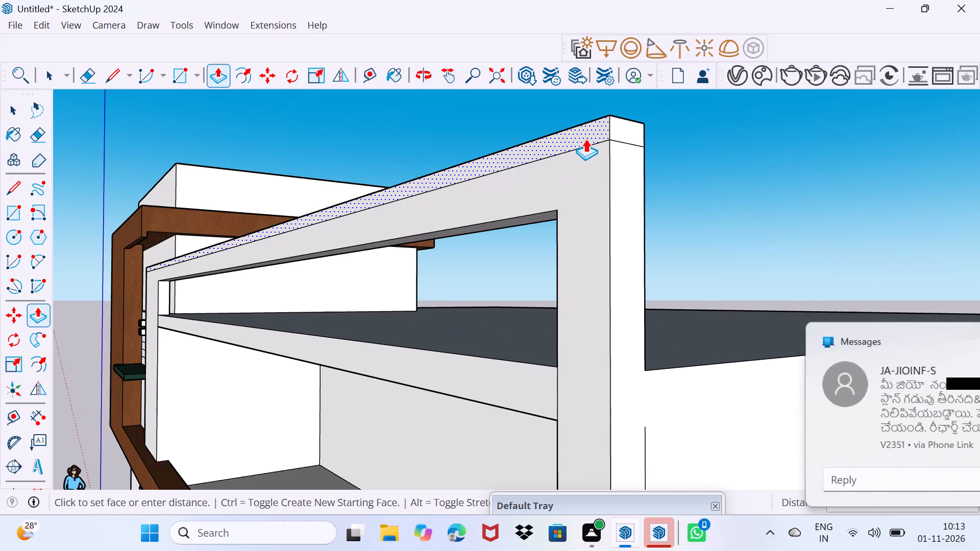
{"action": "left_click", "coordinate": [577, 134]}
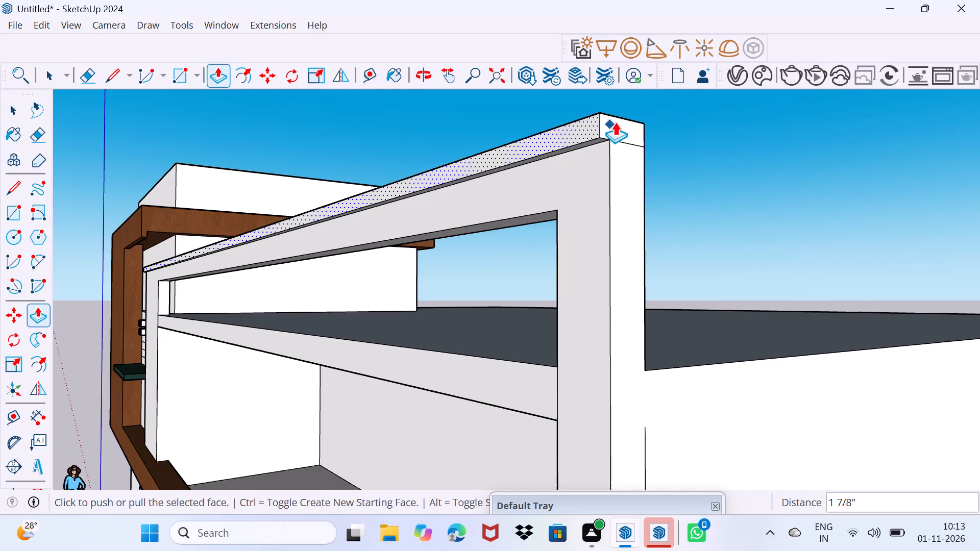
{"action": "key", "text": "Escape"}
{"action": "left_click", "coordinate": [617, 121]}
{"action": "left_click", "coordinate": [624, 126]}
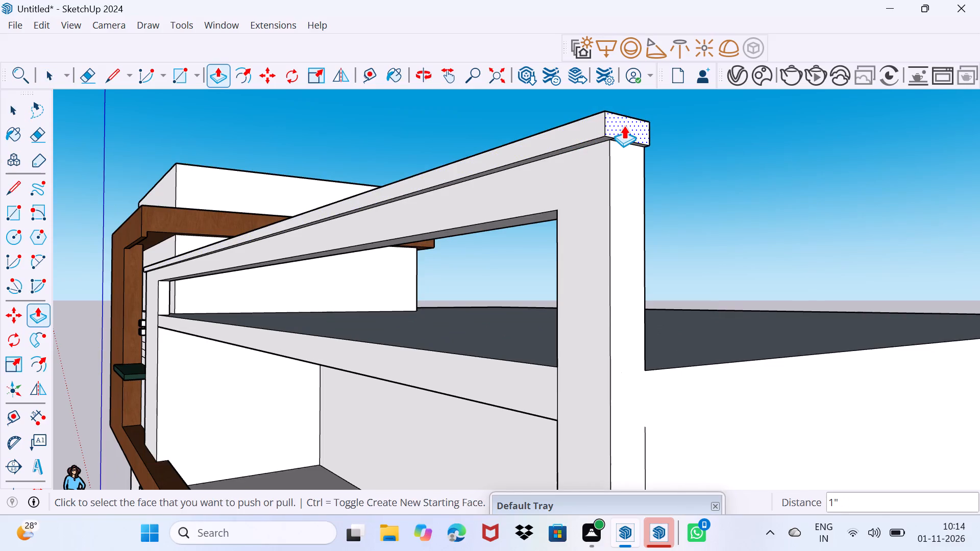
{"action": "key", "text": "space"}
{"action": "left_click_drag", "start_coordinate": [618, 204], "coordinate": [651, 161]}
Darken the edited green material slightly further.
{"action": "middle_click_drag", "start_coordinate": [568, 203], "coordinate": [632, 204]}
{"action": "scroll", "coordinate": [632, 204], "scroll_direction": "down", "scroll_amount": 3}
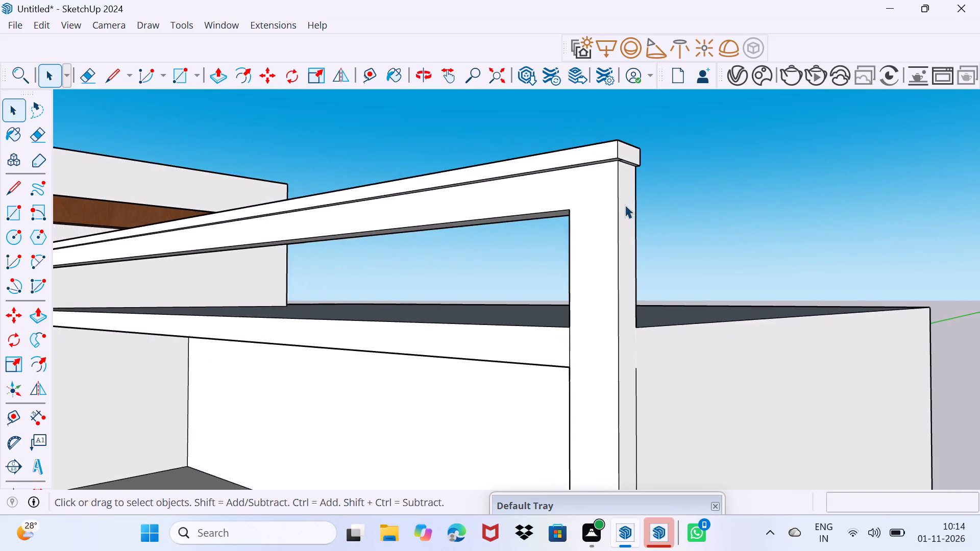
{"action": "left_click_drag", "start_coordinate": [671, 497], "coordinate": [742, 225]}
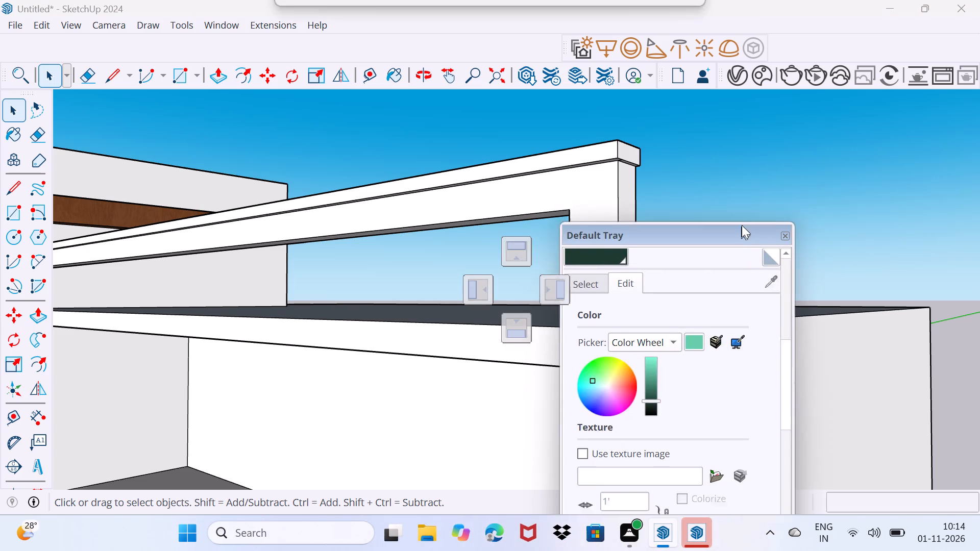
{"action": "left_click_drag", "start_coordinate": [742, 225], "coordinate": [754, 201]}
{"action": "left_click_drag", "start_coordinate": [667, 378], "coordinate": [668, 403]}
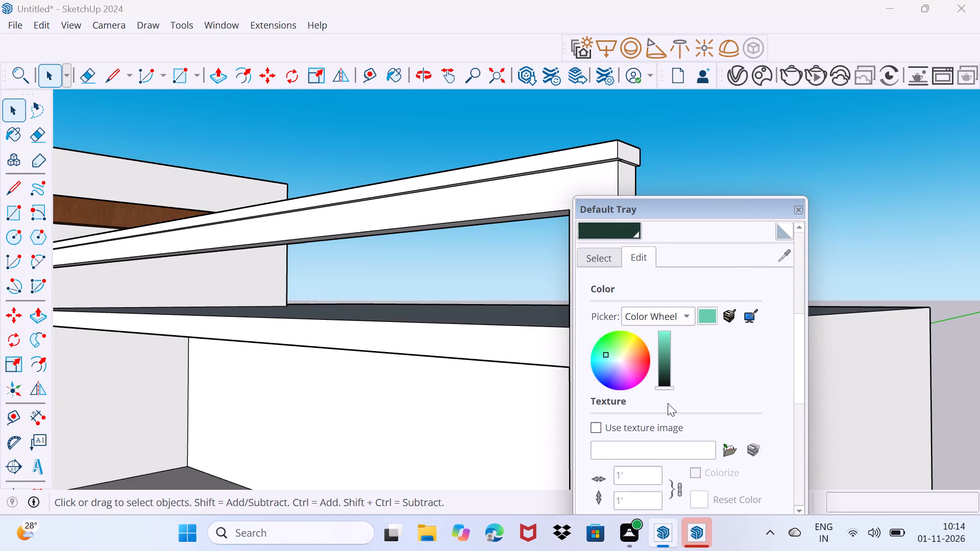
{"action": "left_click_drag", "start_coordinate": [668, 403], "coordinate": [672, 378]}
Paint the front, end and overhanging underside faces of the terrace frame's cap with the dark green.
{"action": "left_click", "coordinate": [601, 226]}
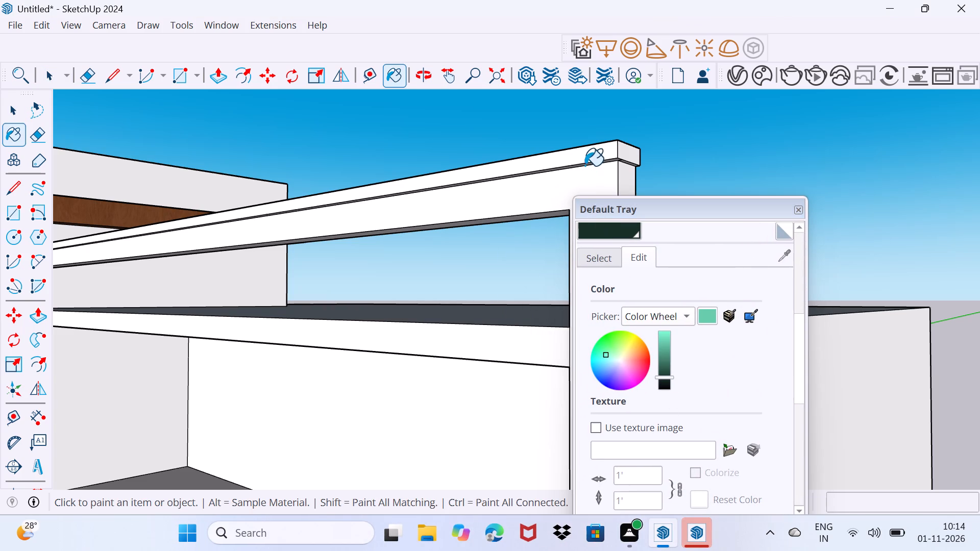
{"action": "left_click", "coordinate": [590, 152]}
{"action": "left_click", "coordinate": [623, 151]}
{"action": "scroll", "coordinate": [620, 149], "scroll_direction": "up", "scroll_amount": 3}
{"action": "middle_click_drag", "start_coordinate": [611, 156], "coordinate": [324, 211]}
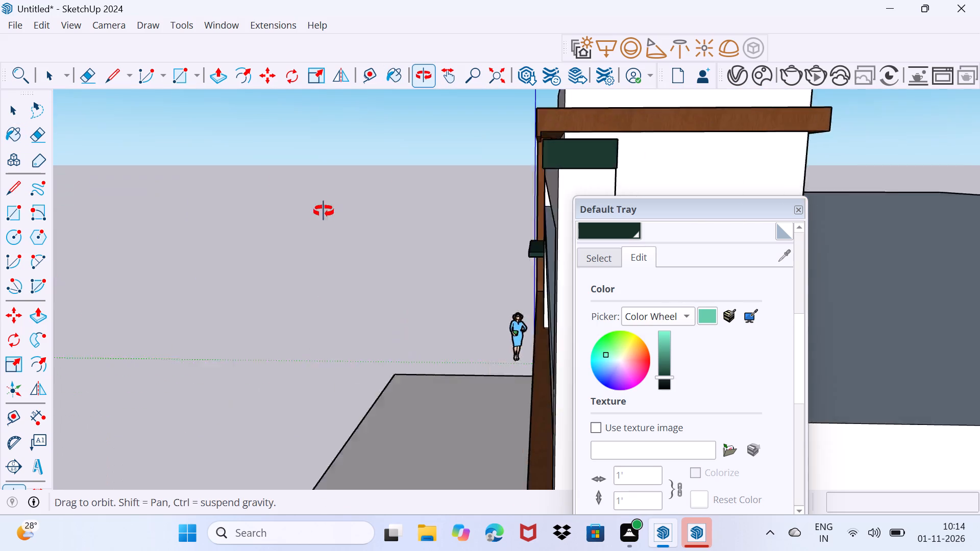
{"action": "middle_click_drag", "start_coordinate": [324, 211], "coordinate": [252, 212]}
{"action": "left_click", "coordinate": [577, 152]}
{"action": "middle_click_drag", "start_coordinate": [502, 186], "coordinate": [690, 112]}
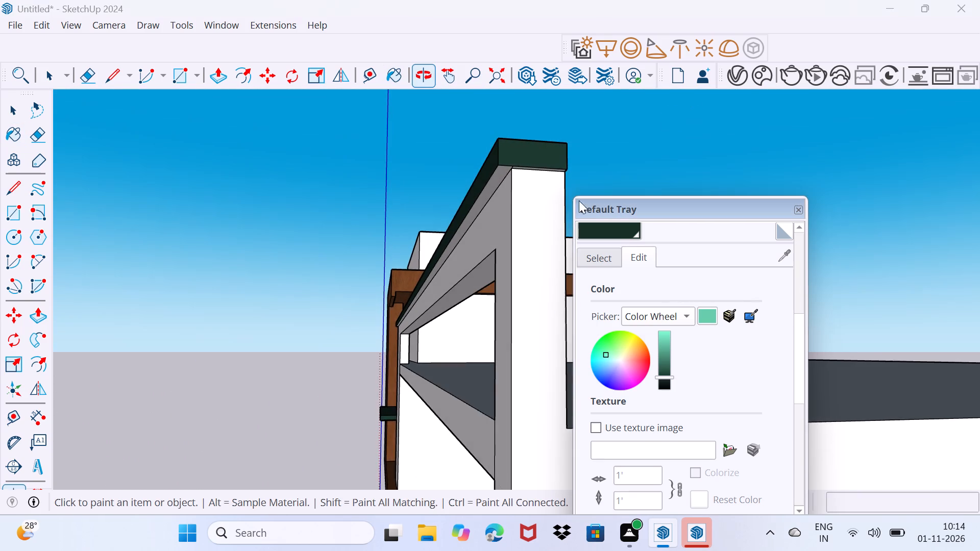
{"action": "scroll", "coordinate": [501, 220], "scroll_direction": "up", "scroll_amount": 4}
{"action": "left_click", "coordinate": [499, 155]}
{"action": "left_click", "coordinate": [537, 135]}
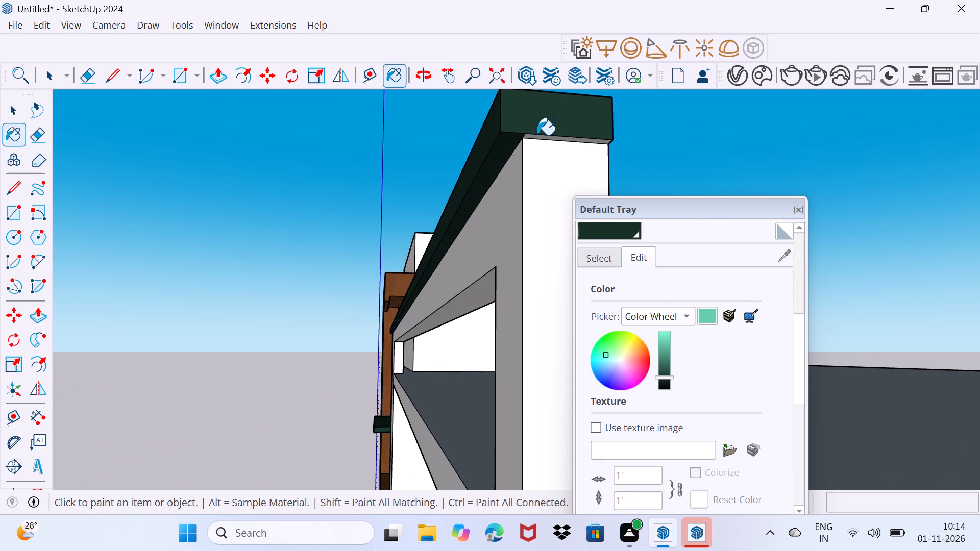
{"action": "scroll", "coordinate": [537, 136], "scroll_direction": "up", "scroll_amount": 10}
{"action": "left_click", "coordinate": [546, 131]}
Examine the dark green cap and shelf from the end and front of the building.
{"action": "middle_click_drag", "start_coordinate": [741, 111], "coordinate": [340, 146]}
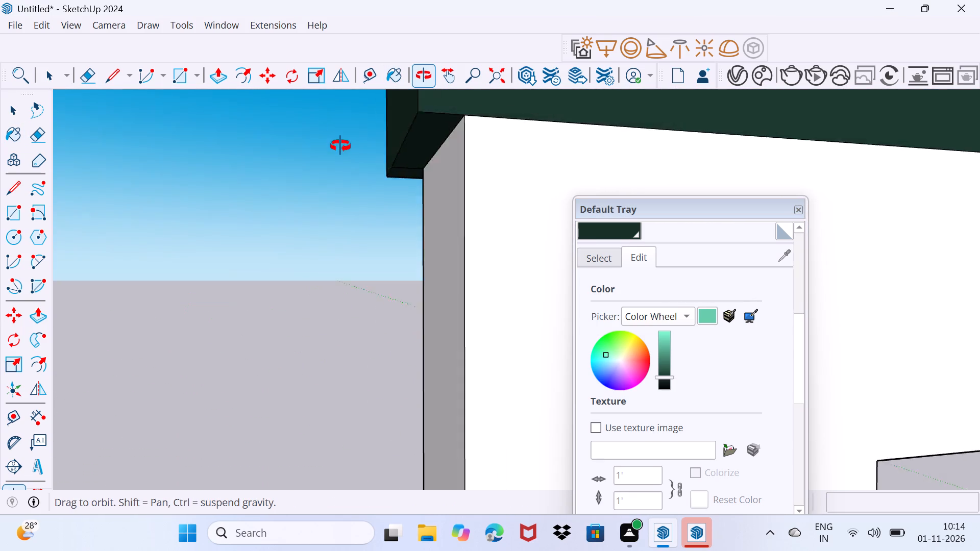
{"action": "middle_click_drag", "start_coordinate": [340, 146], "coordinate": [928, 165]}
{"action": "scroll", "coordinate": [751, 192], "scroll_direction": "down", "scroll_amount": 20}
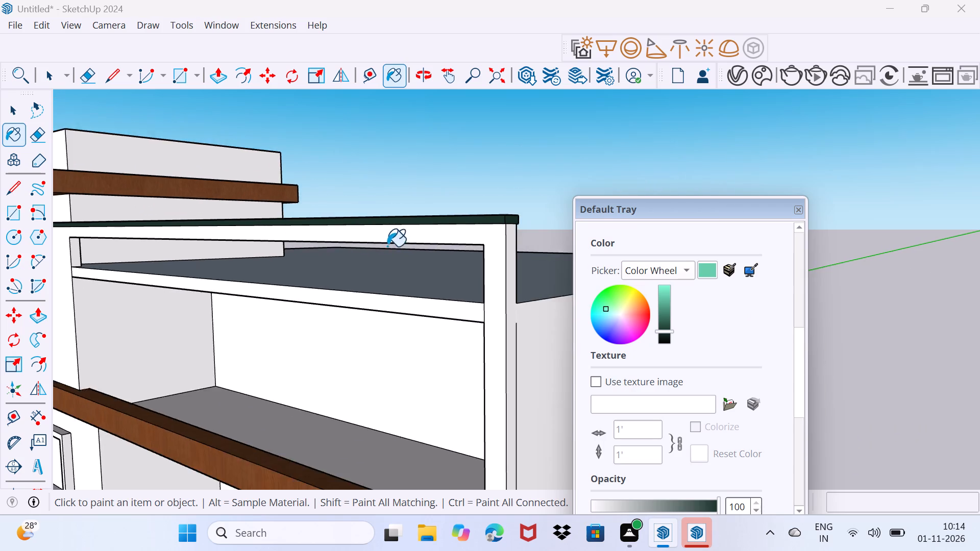
{"action": "scroll", "coordinate": [387, 246], "scroll_direction": "down", "scroll_amount": 8}
{"action": "scroll", "coordinate": [257, 270], "scroll_direction": "up", "scroll_amount": 4}
{"action": "middle_click_drag", "start_coordinate": [247, 290], "coordinate": [478, 290]}
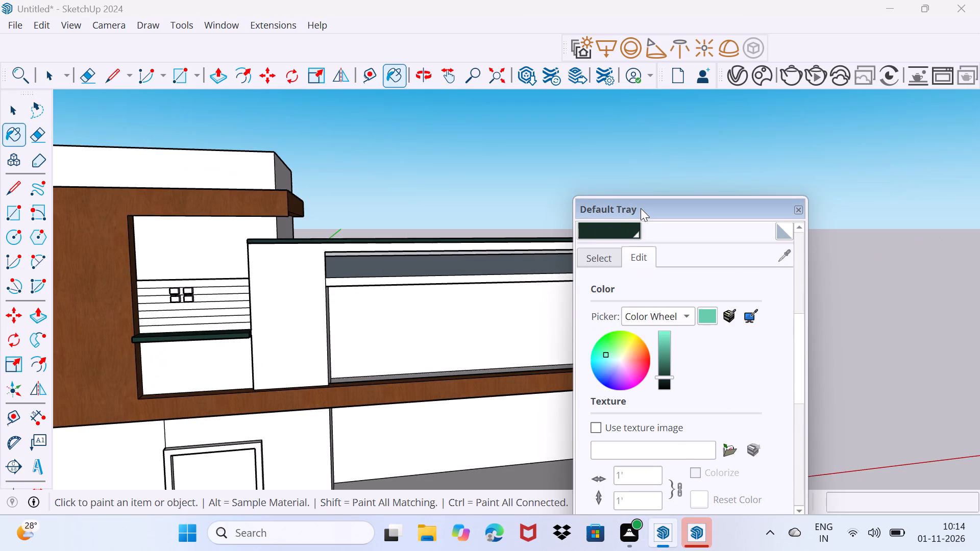
{"action": "left_click_drag", "start_coordinate": [641, 207], "coordinate": [602, 514]}
{"action": "scroll", "coordinate": [355, 394], "scroll_direction": "up", "scroll_amount": 2}
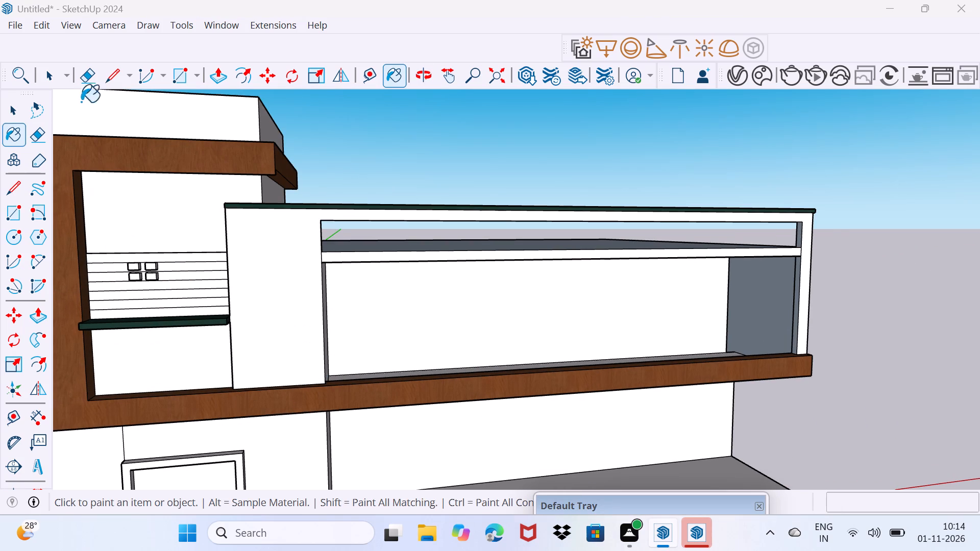
Search the 3D Warehouse for "railing glass" models.
{"action": "left_click", "coordinate": [216, 26]}
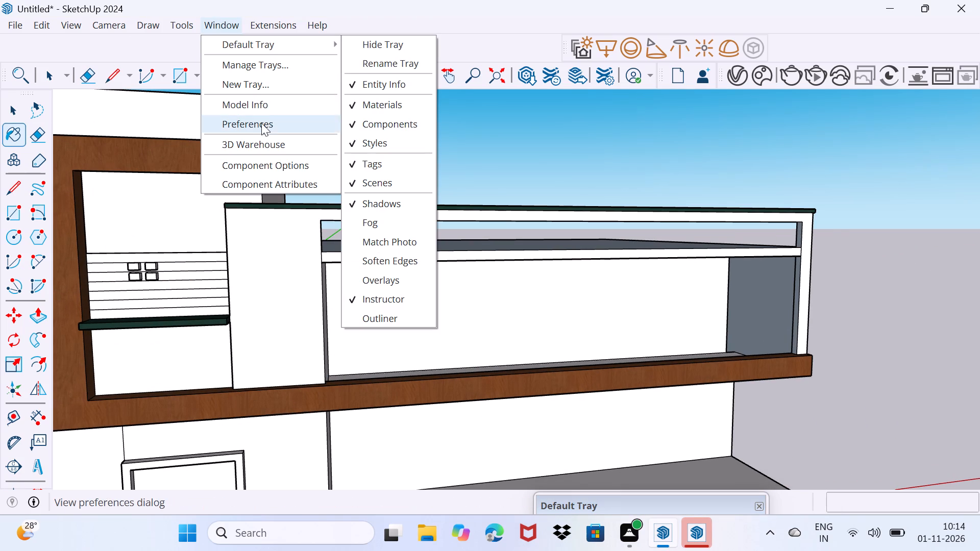
{"action": "left_click", "coordinate": [266, 143]}
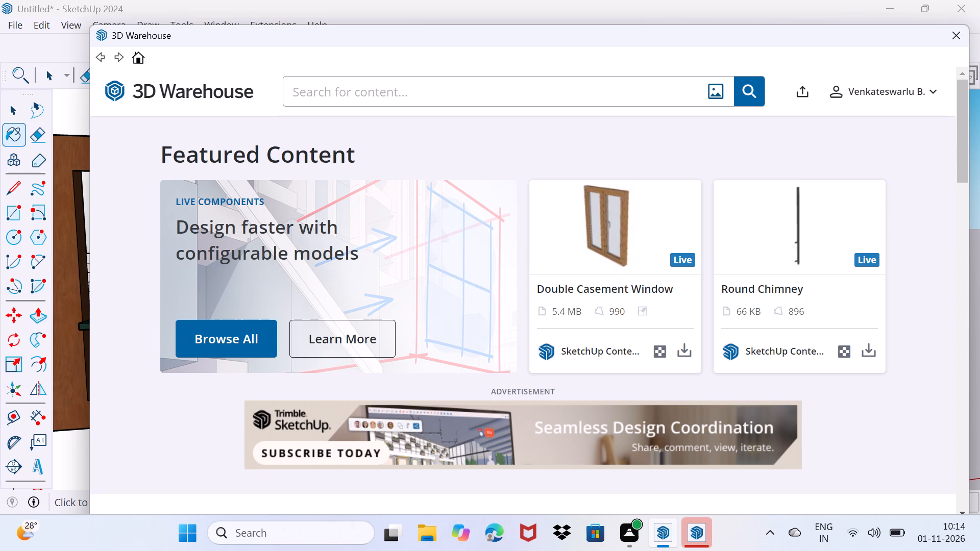
{"action": "scroll", "coordinate": [288, 281], "scroll_direction": "down", "scroll_amount": 3}
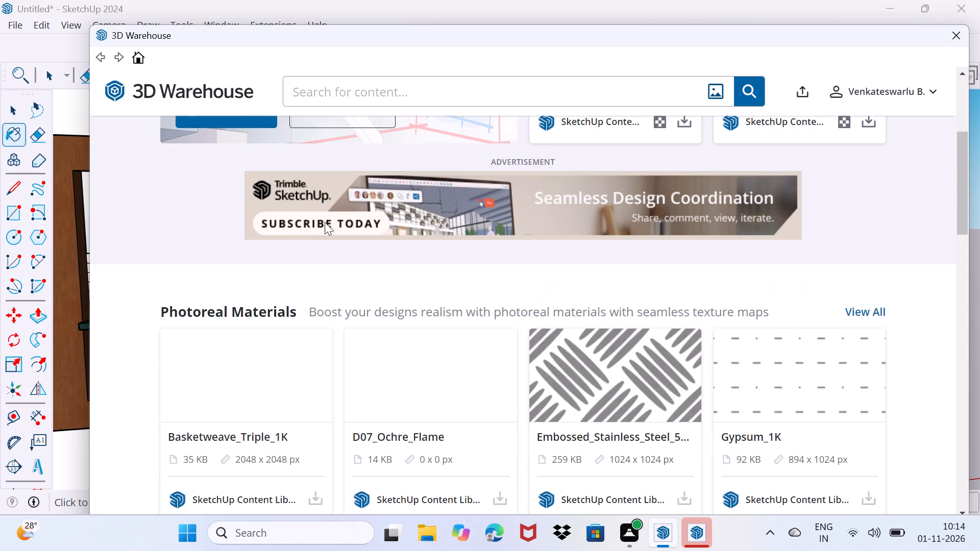
{"action": "left_click", "coordinate": [347, 95]}
{"action": "type", "text": "raili"}
{"action": "type", "text": "ng"}
{"action": "key", "text": "space"}
{"action": "type", "text": "gk"}
{"action": "key", "text": "BackSpace"}
{"action": "type", "text": "lass"}
{"action": "key", "text": "Return"}
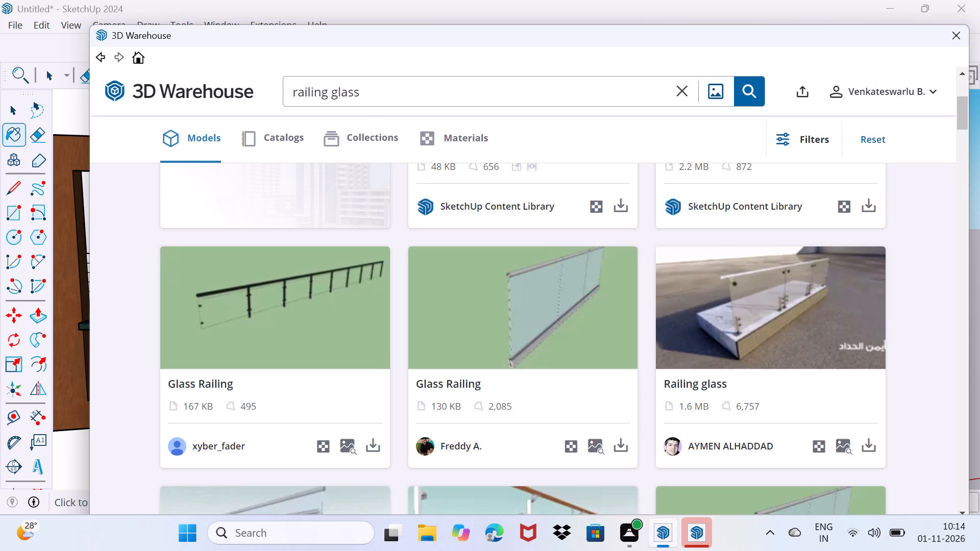
Pick the "Glass Railings(black Handrails)" model from the search results and load it directly into the building model.
{"action": "scroll", "coordinate": [328, 301], "scroll_direction": "down", "scroll_amount": 5}
{"action": "scroll", "coordinate": [372, 315], "scroll_direction": "down", "scroll_amount": 8}
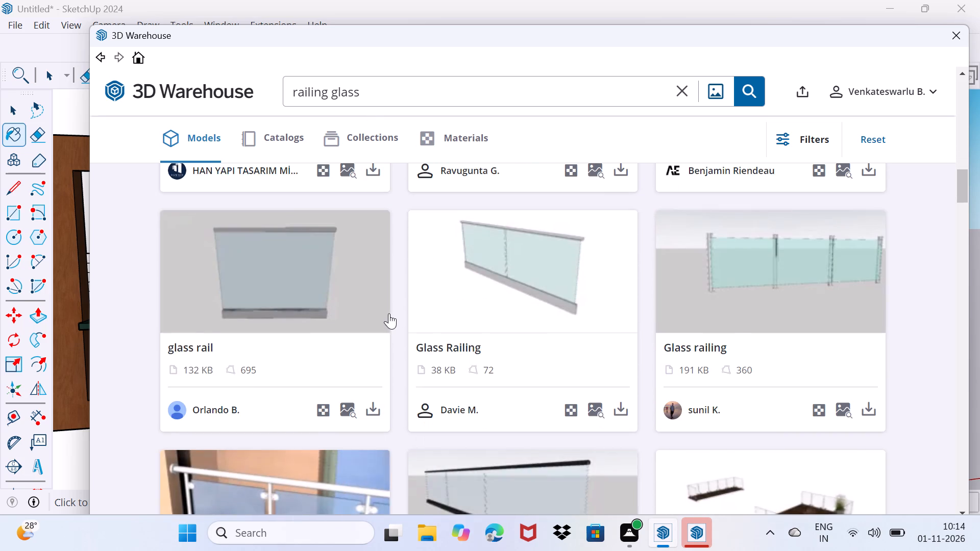
{"action": "scroll", "coordinate": [389, 313], "scroll_direction": "down", "scroll_amount": 7}
{"action": "scroll", "coordinate": [390, 309], "scroll_direction": "up", "scroll_amount": 2}
{"action": "scroll", "coordinate": [391, 309], "scroll_direction": "down", "scroll_amount": 6}
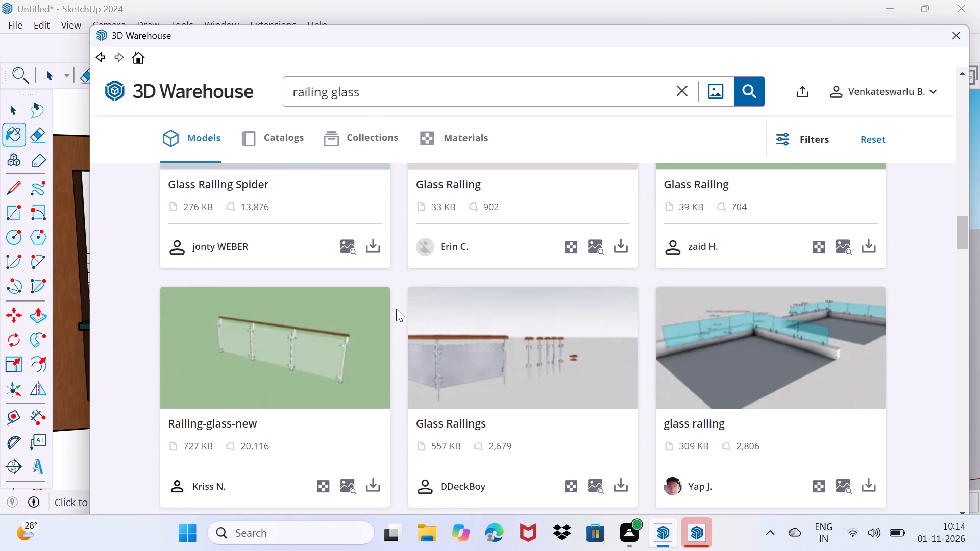
{"action": "scroll", "coordinate": [396, 309], "scroll_direction": "down", "scroll_amount": 5}
{"action": "scroll", "coordinate": [397, 309], "scroll_direction": "up", "scroll_amount": 9}
{"action": "scroll", "coordinate": [582, 330], "scroll_direction": "up", "scroll_amount": 3}
{"action": "left_click", "coordinate": [621, 344]}
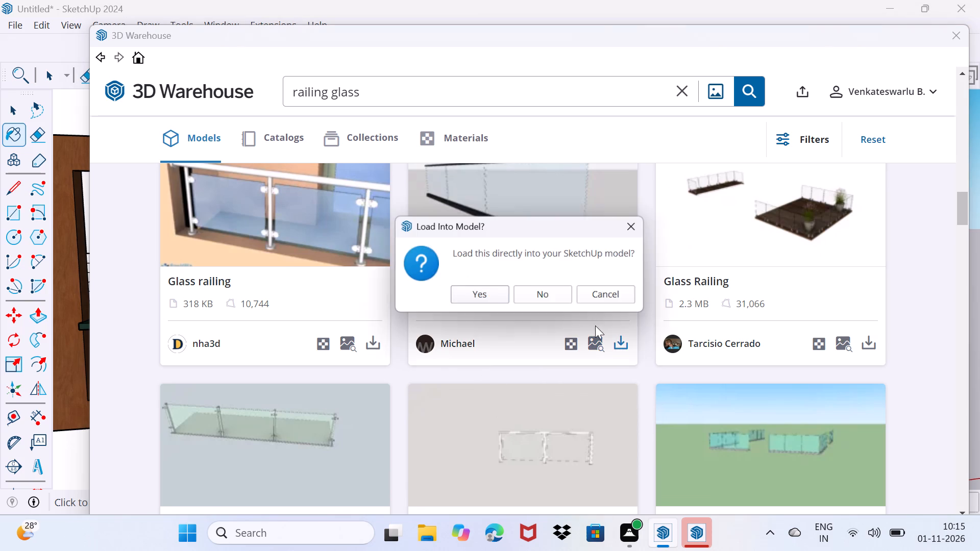
{"action": "left_click", "coordinate": [474, 295]}
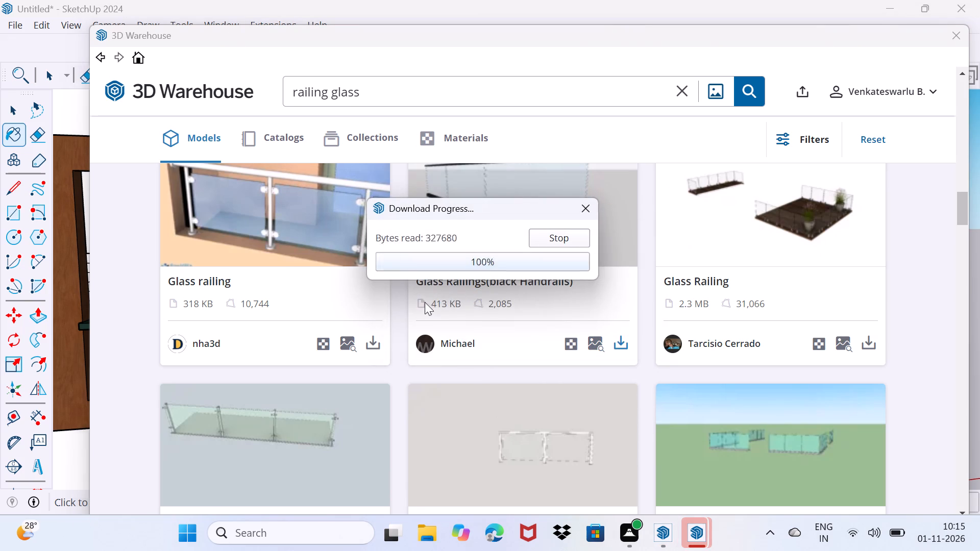
Place the glass railing on the flat roof just behind the terrace frame's cap.
{"action": "middle_click_drag", "start_coordinate": [188, 237], "coordinate": [287, 339]}
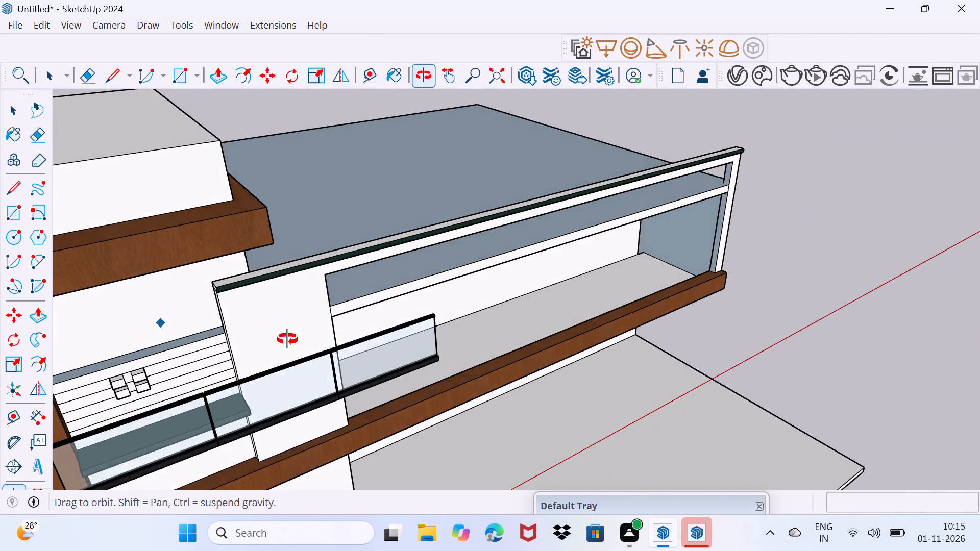
{"action": "middle_click_drag", "start_coordinate": [287, 339], "coordinate": [288, 339]}
{"action": "scroll", "coordinate": [184, 325], "scroll_direction": "up", "scroll_amount": 4}
{"action": "scroll", "coordinate": [189, 321], "scroll_direction": "down", "scroll_amount": 8}
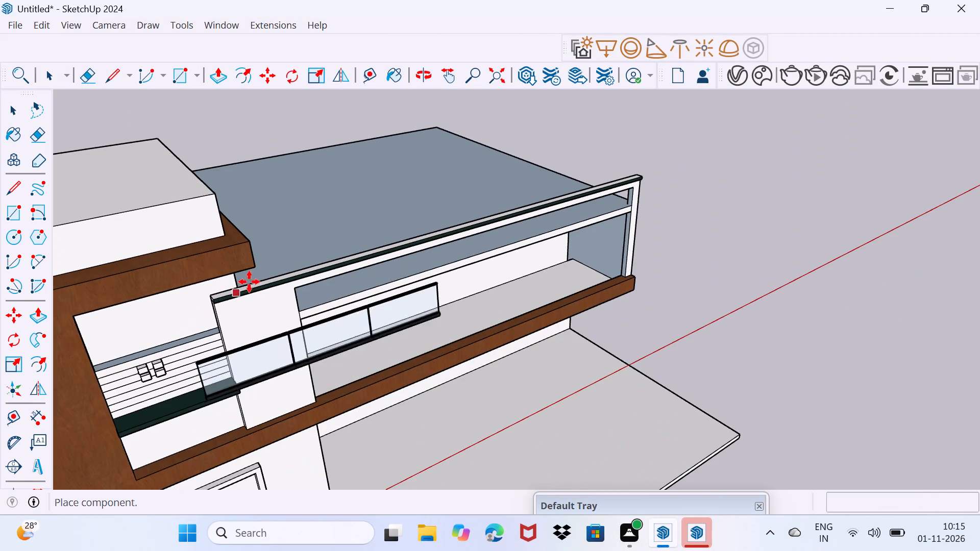
{"action": "left_click", "coordinate": [303, 217]}
Scale the glass railing's length along the red axis to about 0.21.
{"action": "scroll", "coordinate": [312, 275], "scroll_direction": "up", "scroll_amount": 4}
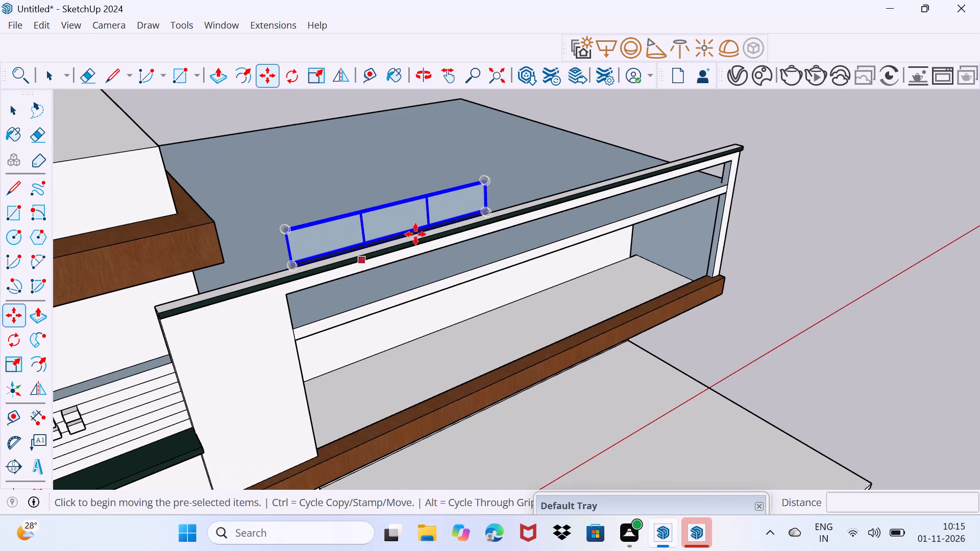
{"action": "key", "text": "s"}
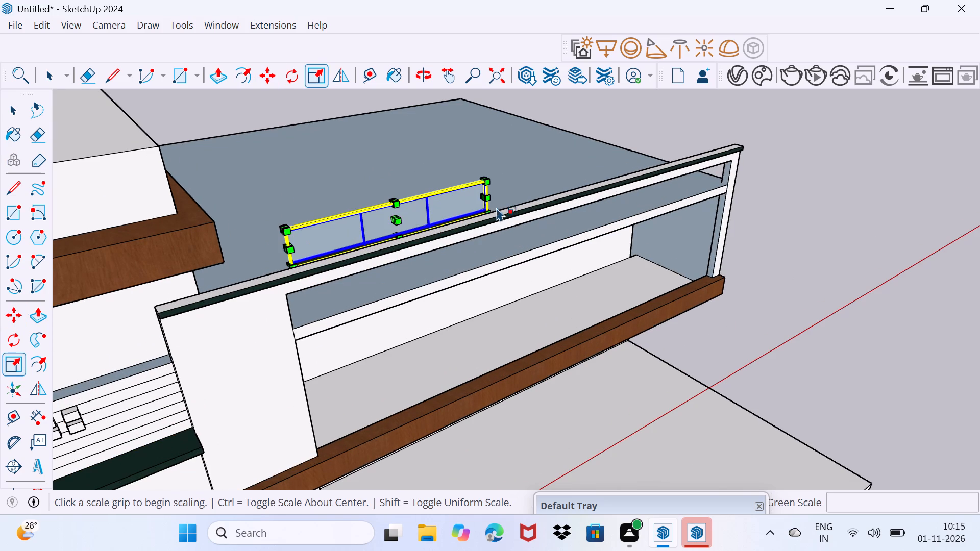
{"action": "left_click", "coordinate": [480, 200]}
{"action": "left_click", "coordinate": [340, 244]}
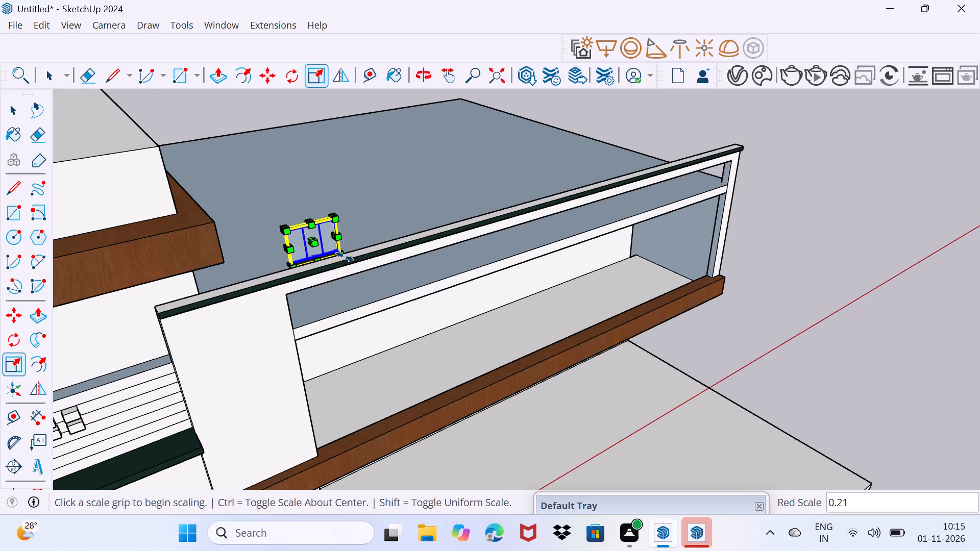
Move the railing by its lower end corner to the ledge above the grooved recess wall, against the terrace frame's side.
{"action": "scroll", "coordinate": [345, 258], "scroll_direction": "up", "scroll_amount": 4}
{"action": "key", "text": "m"}
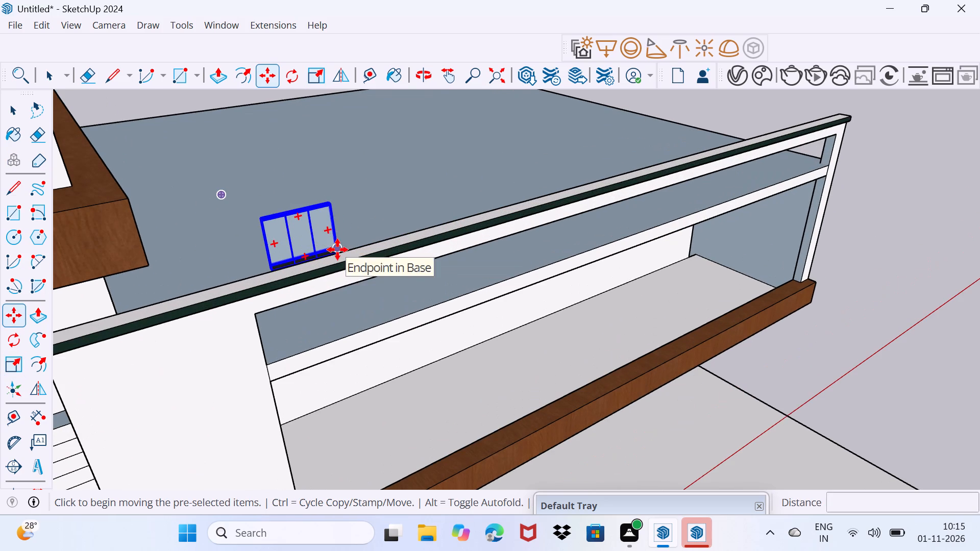
{"action": "left_click", "coordinate": [337, 255]}
{"action": "scroll", "coordinate": [249, 302], "scroll_direction": "down", "scroll_amount": 4}
{"action": "middle_click_drag", "start_coordinate": [244, 310], "coordinate": [496, 185], "text": "shift"}
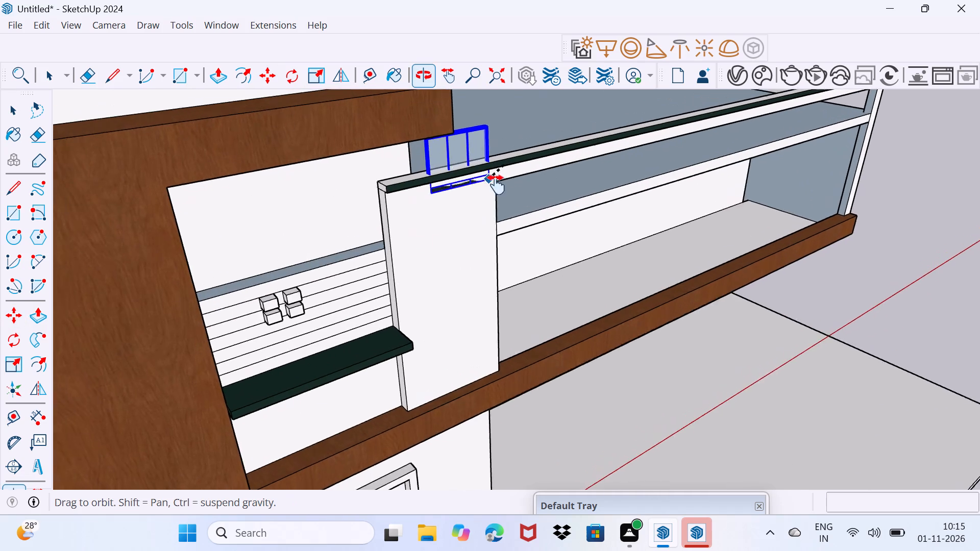
{"action": "middle_click_drag", "start_coordinate": [496, 185], "coordinate": [496, 185], "text": "shift"}
{"action": "scroll", "coordinate": [336, 273], "scroll_direction": "up", "scroll_amount": 13}
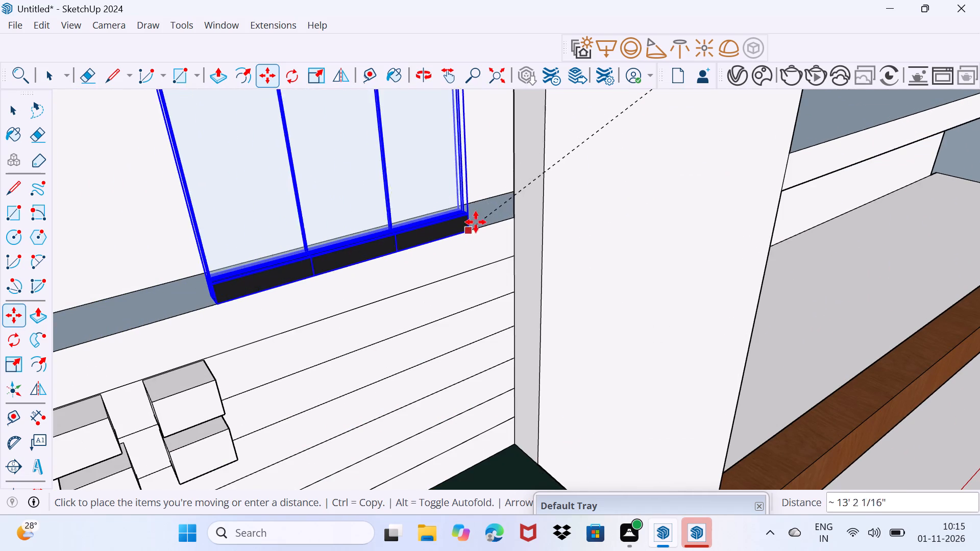
{"action": "left_click", "coordinate": [516, 217]}
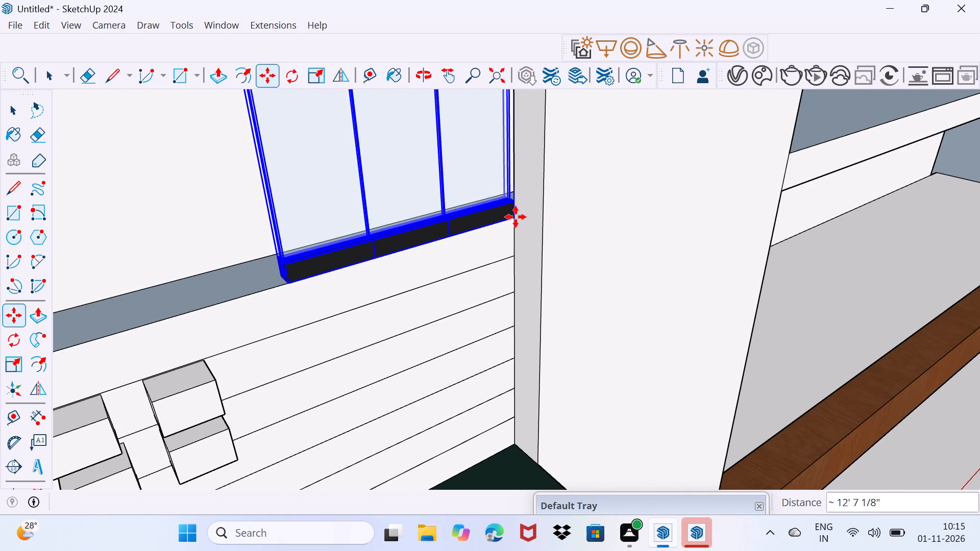
Stretch the railing along the red axis by about 2.49 toward the wooden frame, across the recess.
{"action": "middle_click_drag", "start_coordinate": [511, 209], "coordinate": [398, 239]}
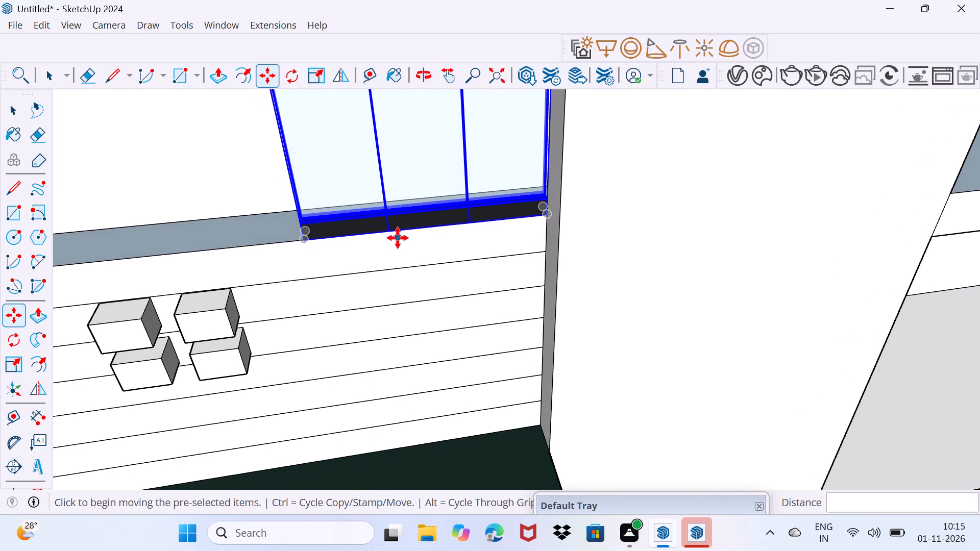
{"action": "key", "text": "s"}
{"action": "scroll", "coordinate": [355, 205], "scroll_direction": "down", "scroll_amount": 8}
{"action": "middle_click_drag", "start_coordinate": [332, 223], "coordinate": [593, 236]}
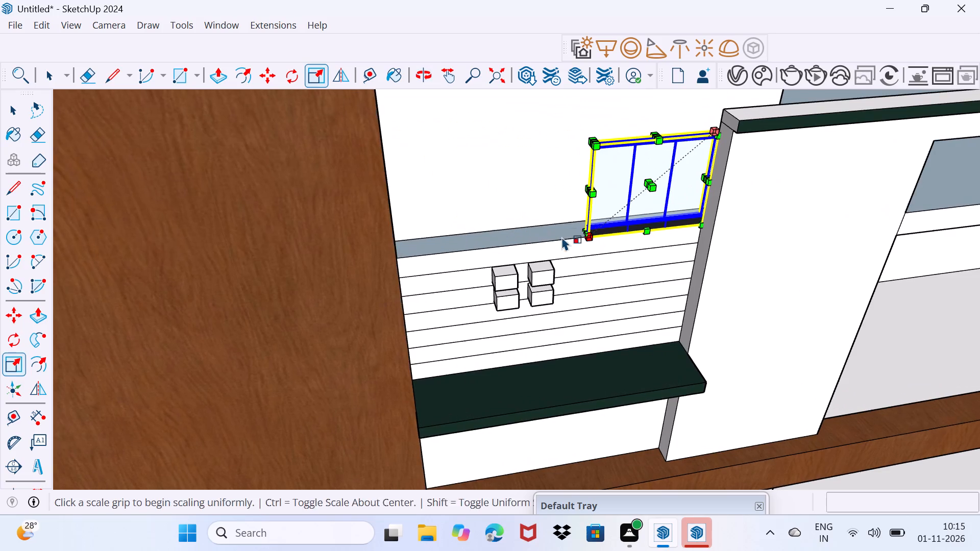
{"action": "scroll", "coordinate": [555, 220], "scroll_direction": "up", "scroll_amount": 3}
{"action": "middle_click_drag", "start_coordinate": [558, 241], "coordinate": [679, 218]}
{"action": "scroll", "coordinate": [679, 218], "scroll_direction": "up", "scroll_amount": 1}
{"action": "scroll", "coordinate": [572, 178], "scroll_direction": "up", "scroll_amount": 2}
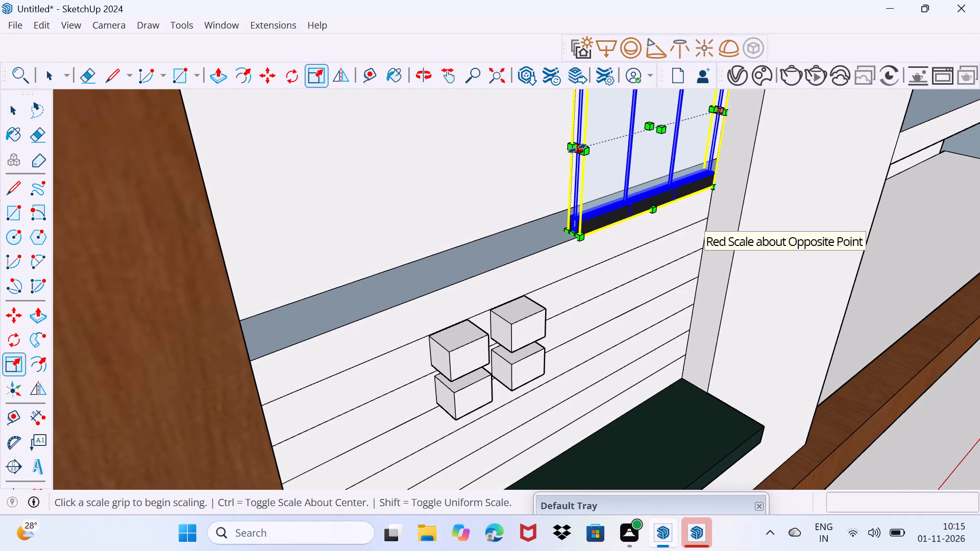
{"action": "left_click", "coordinate": [577, 148]}
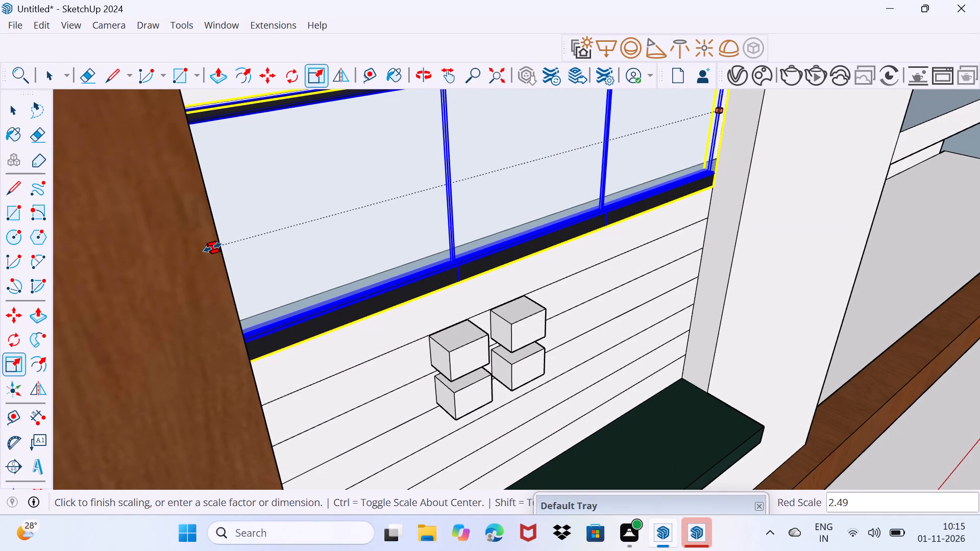
{"action": "left_click", "coordinate": [212, 247]}
Adjust the railing's length at the terrace frame end so it meets the white side wall.
{"action": "middle_click_drag", "start_coordinate": [725, 118], "coordinate": [657, 197], "text": "shift"}
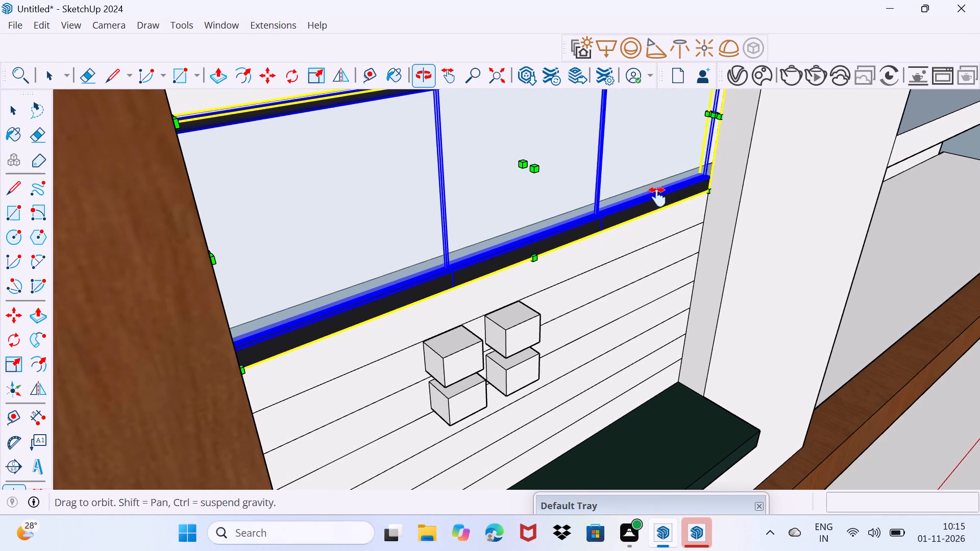
{"action": "middle_click_drag", "start_coordinate": [657, 197], "coordinate": [603, 252], "text": "shift"}
{"action": "left_click", "coordinate": [594, 246]}
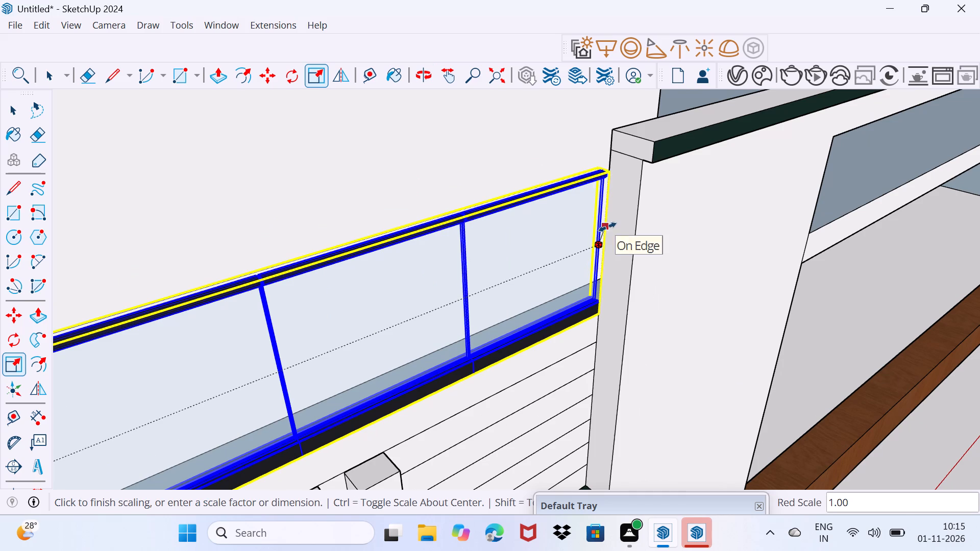
{"action": "left_click", "coordinate": [615, 222]}
{"action": "key", "text": "space"}
{"action": "left_click_drag", "start_coordinate": [625, 274], "coordinate": [634, 239]}
{"action": "middle_click_drag", "start_coordinate": [625, 279], "coordinate": [586, 266]}
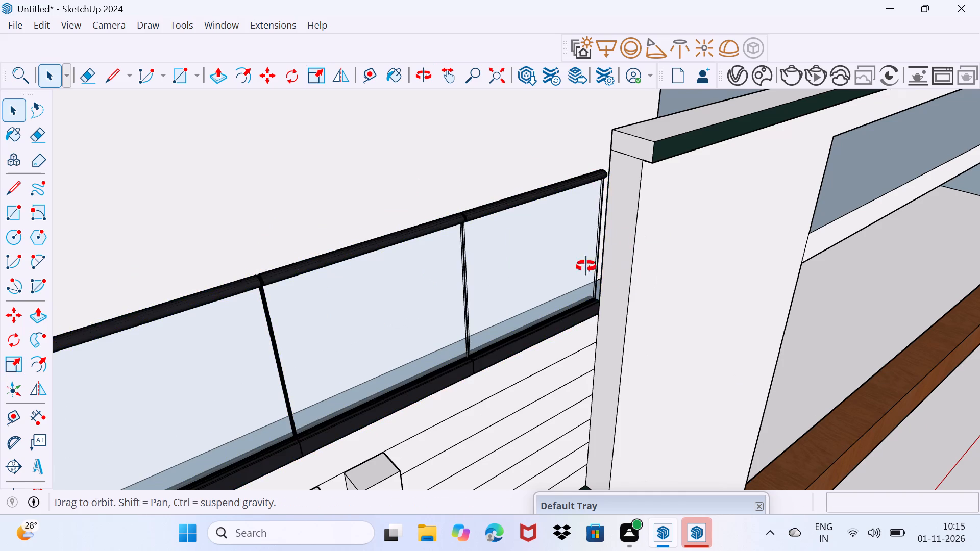
{"action": "middle_click_drag", "start_coordinate": [586, 266], "coordinate": [528, 188]}
{"action": "scroll", "coordinate": [528, 192], "scroll_direction": "down", "scroll_amount": 7}
{"action": "scroll", "coordinate": [248, 277], "scroll_direction": "up", "scroll_amount": 3}
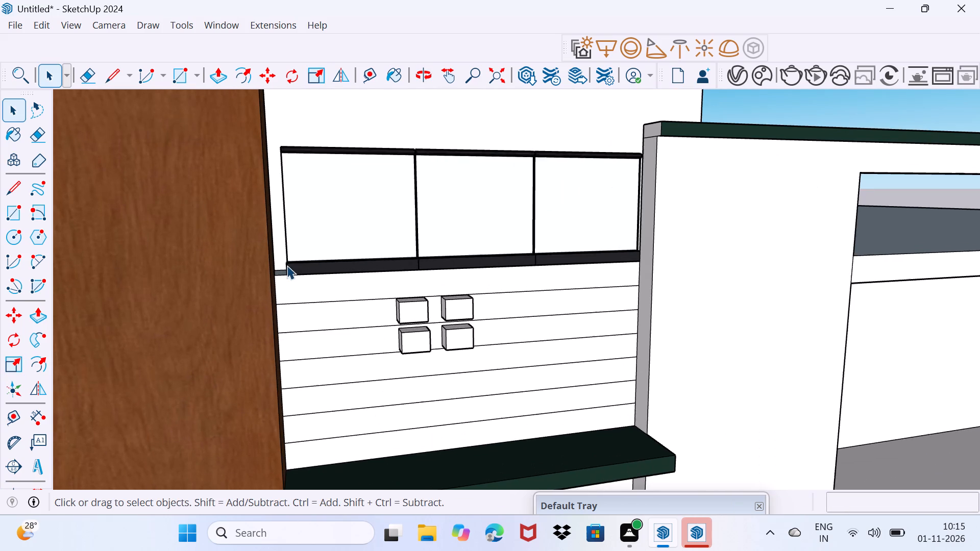
Stretch the railing's other end along the red axis to close the small gap at the wooden frame.
{"action": "left_click", "coordinate": [287, 265]}
{"action": "scroll", "coordinate": [290, 254], "scroll_direction": "up", "scroll_amount": 2}
{"action": "key", "text": "s"}
{"action": "scroll", "coordinate": [276, 228], "scroll_direction": "up", "scroll_amount": 4}
{"action": "middle_click_drag", "start_coordinate": [272, 230], "coordinate": [291, 236]}
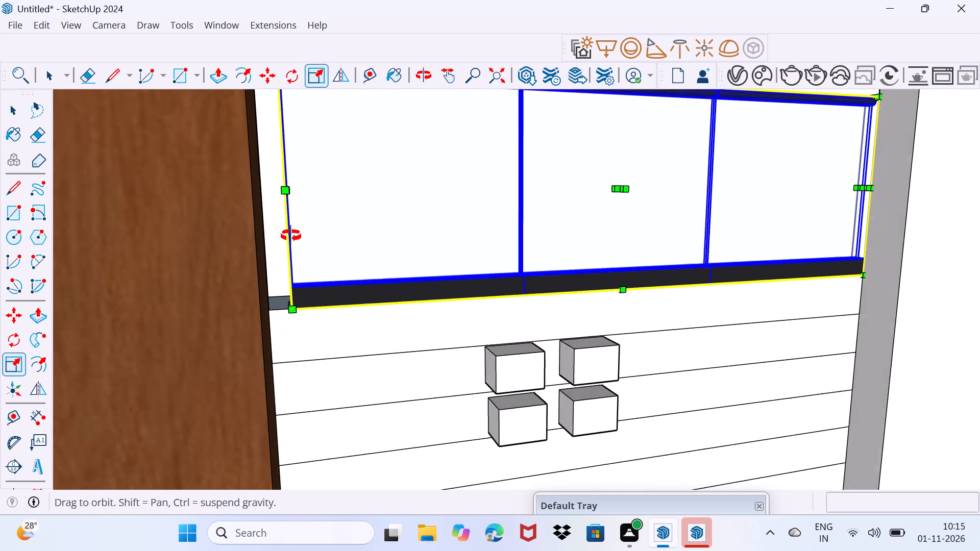
{"action": "middle_click_drag", "start_coordinate": [291, 236], "coordinate": [307, 236]}
{"action": "scroll", "coordinate": [282, 217], "scroll_direction": "up", "scroll_amount": 4}
{"action": "middle_click_drag", "start_coordinate": [280, 211], "coordinate": [256, 215]}
{"action": "scroll", "coordinate": [276, 198], "scroll_direction": "up", "scroll_amount": 8}
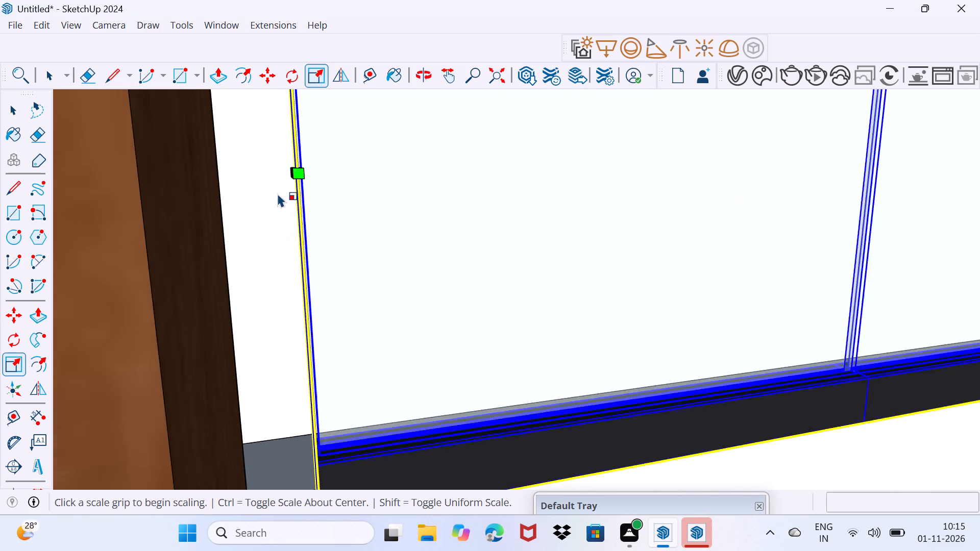
{"action": "middle_click_drag", "start_coordinate": [278, 193], "coordinate": [292, 198]}
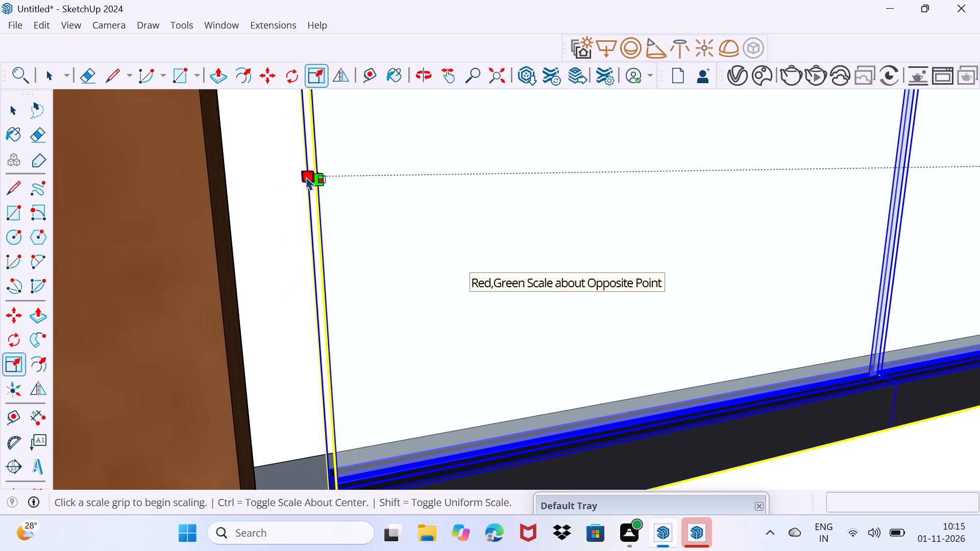
{"action": "left_click", "coordinate": [306, 177]}
{"action": "key", "text": "Escape"}
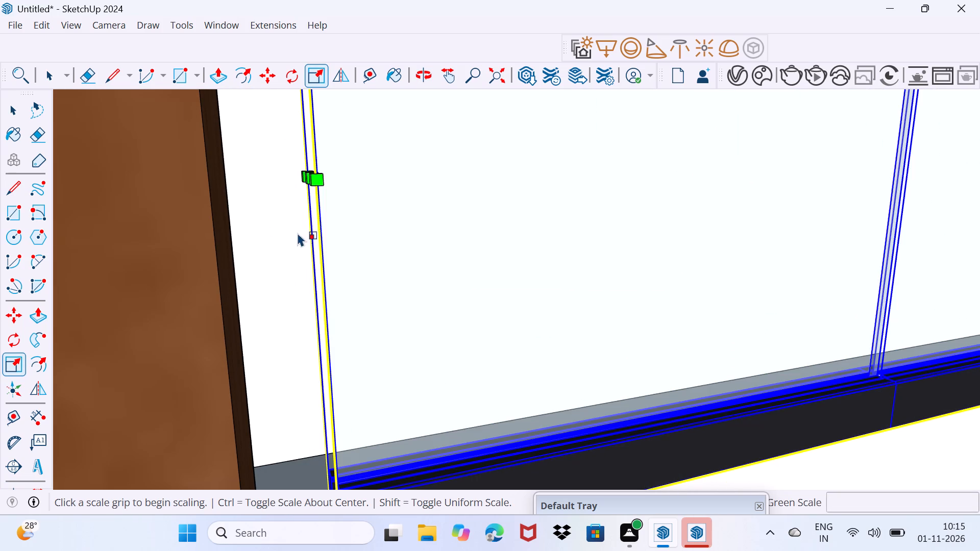
{"action": "left_click", "coordinate": [308, 177]}
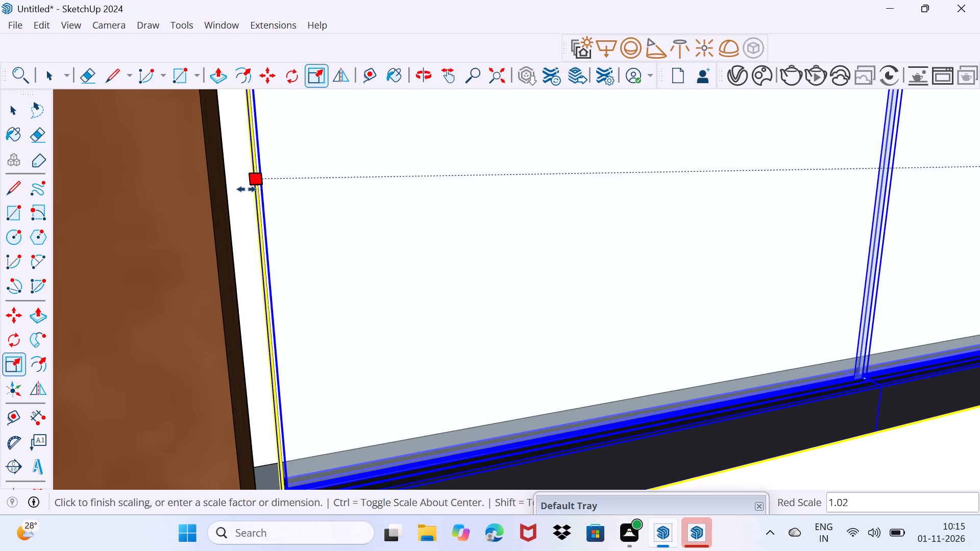
{"action": "left_click", "coordinate": [225, 191]}
{"action": "key", "text": "space"}
{"action": "left_click_drag", "start_coordinate": [177, 267], "coordinate": [189, 232]}
{"action": "scroll", "coordinate": [179, 249], "scroll_direction": "down", "scroll_amount": 3}
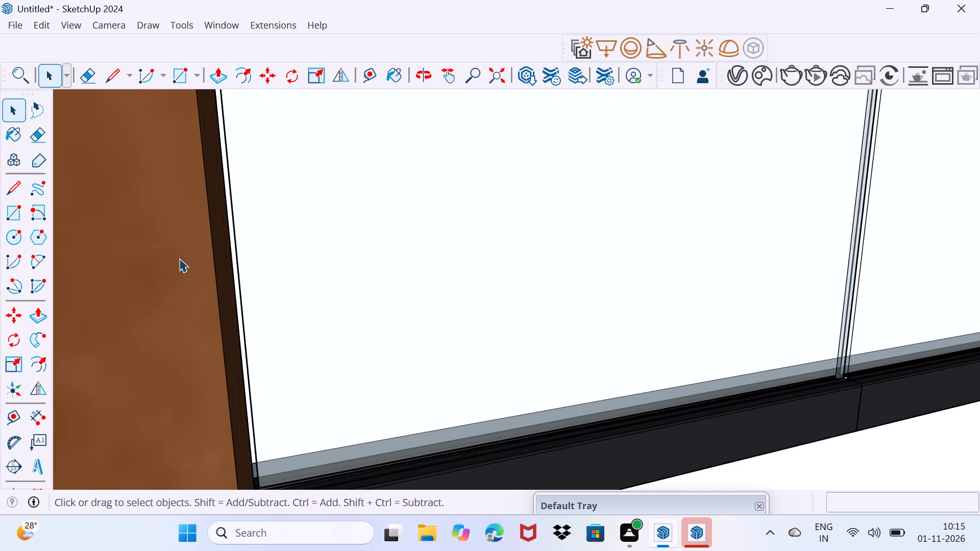
{"action": "scroll", "coordinate": [179, 258], "scroll_direction": "down", "scroll_amount": 20}
{"action": "scroll", "coordinate": [179, 258], "scroll_direction": "down", "scroll_amount": 10}
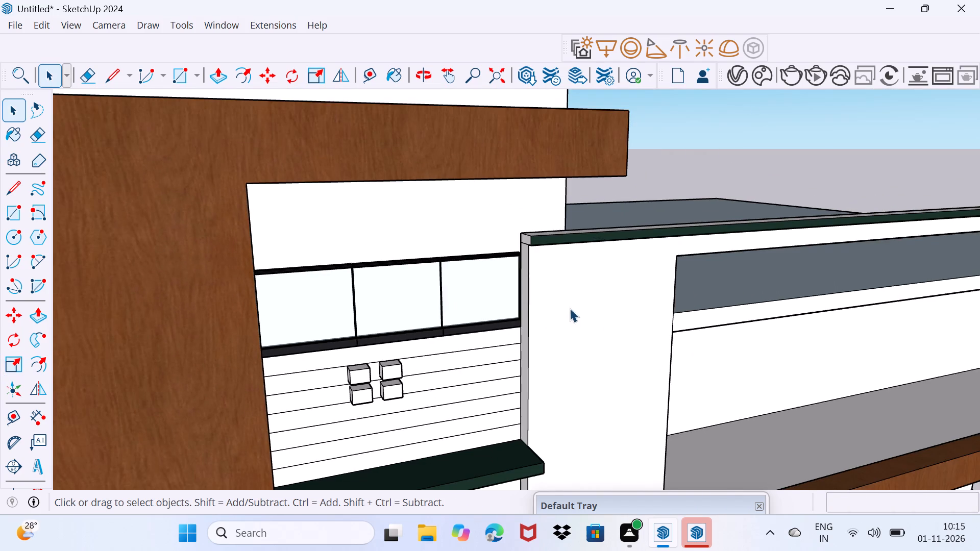
{"action": "middle_click_drag", "start_coordinate": [572, 308], "coordinate": [532, 274]}
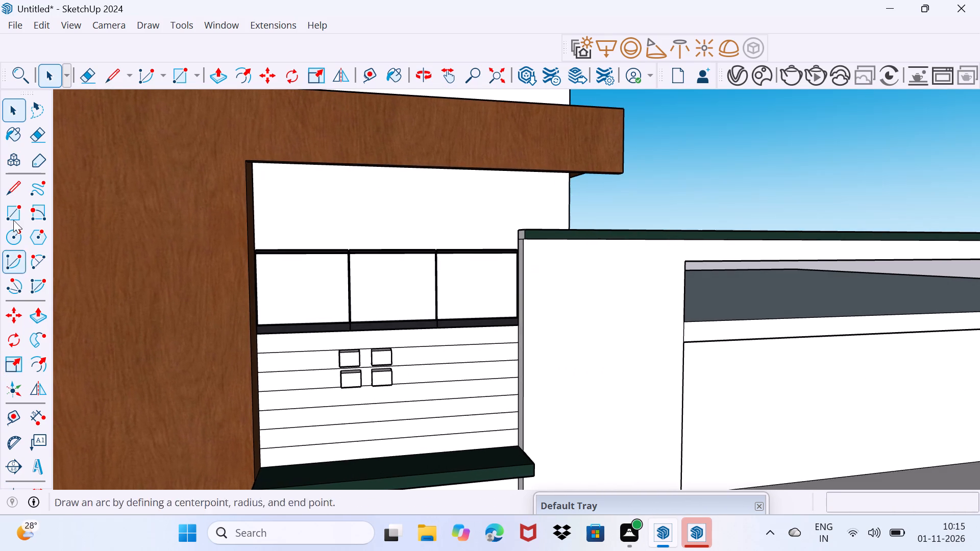
Open 3D Warehouse and search its models for "railing".
{"action": "left_click", "coordinate": [228, 27]}
{"action": "left_click", "coordinate": [317, 151]}
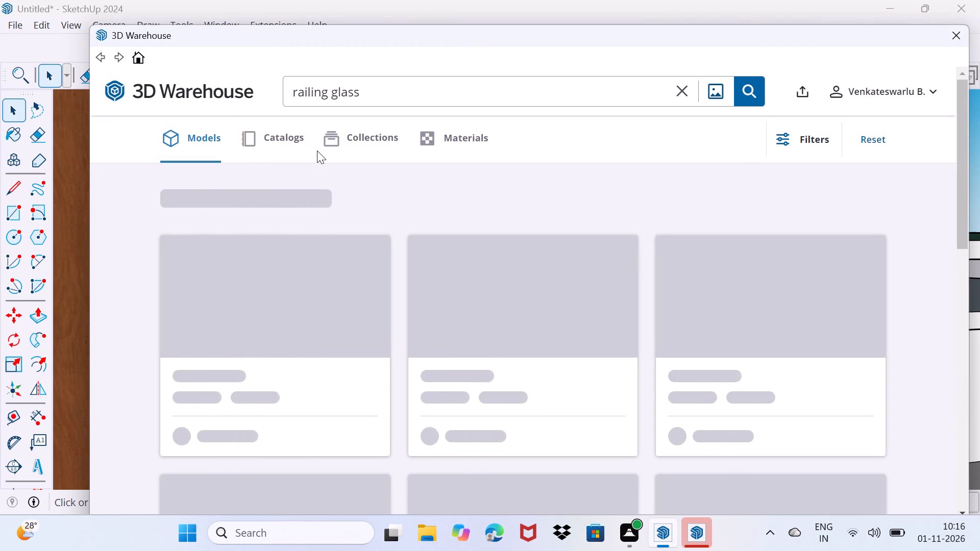
{"action": "left_click", "coordinate": [468, 82]}
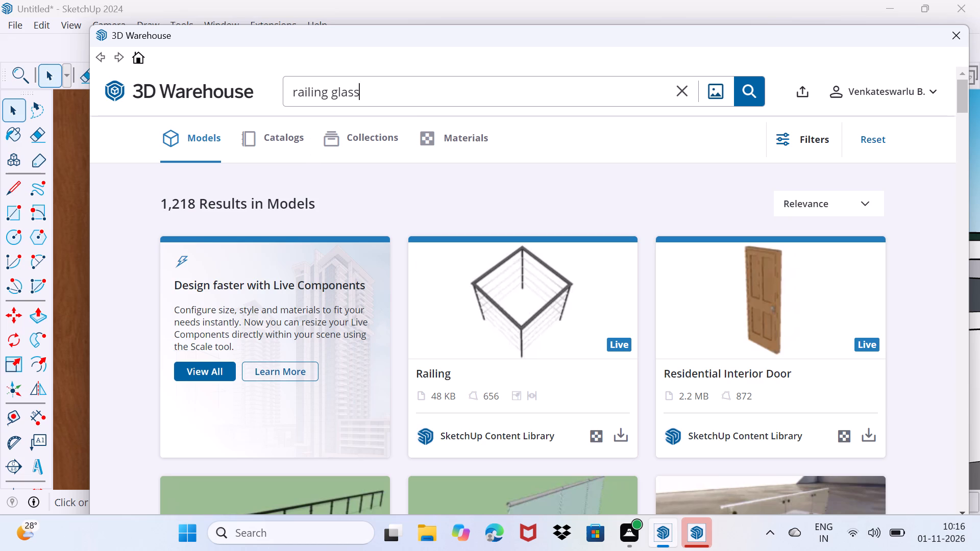
{"action": "key", "text": "BackSpace"}
{"action": "key", "text": "BackSpace"}
{"action": "key", "text": "BackSpace"}
{"action": "key", "text": "BackSpace"}
{"action": "key", "text": "BackSpace"}
{"action": "key", "text": "Return"}
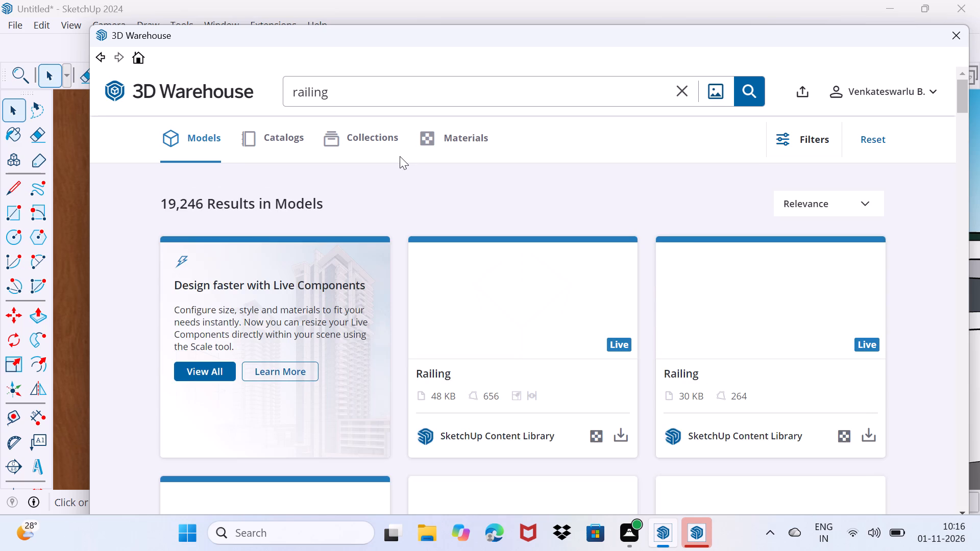
Browse the railing models in the search results, comparing their designs to find one suitable for the building.
{"action": "scroll", "coordinate": [399, 161], "scroll_direction": "down", "scroll_amount": 7}
{"action": "scroll", "coordinate": [417, 217], "scroll_direction": "down", "scroll_amount": 4}
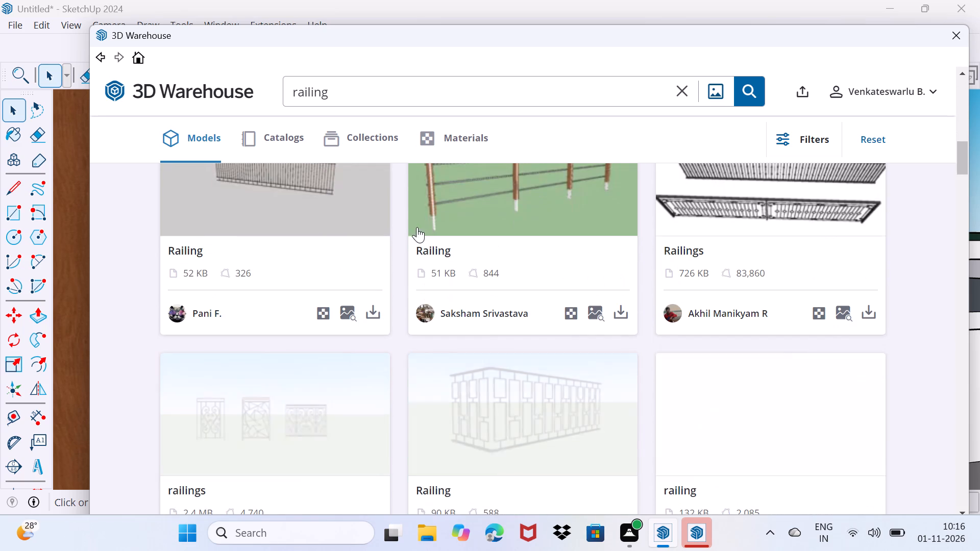
{"action": "scroll", "coordinate": [438, 267], "scroll_direction": "down", "scroll_amount": 11}
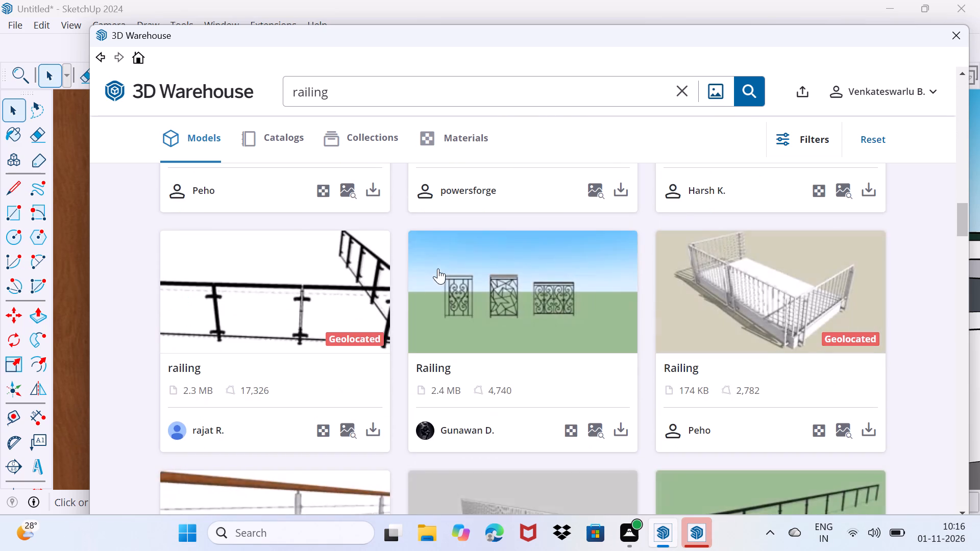
{"action": "scroll", "coordinate": [438, 268], "scroll_direction": "down", "scroll_amount": 19}
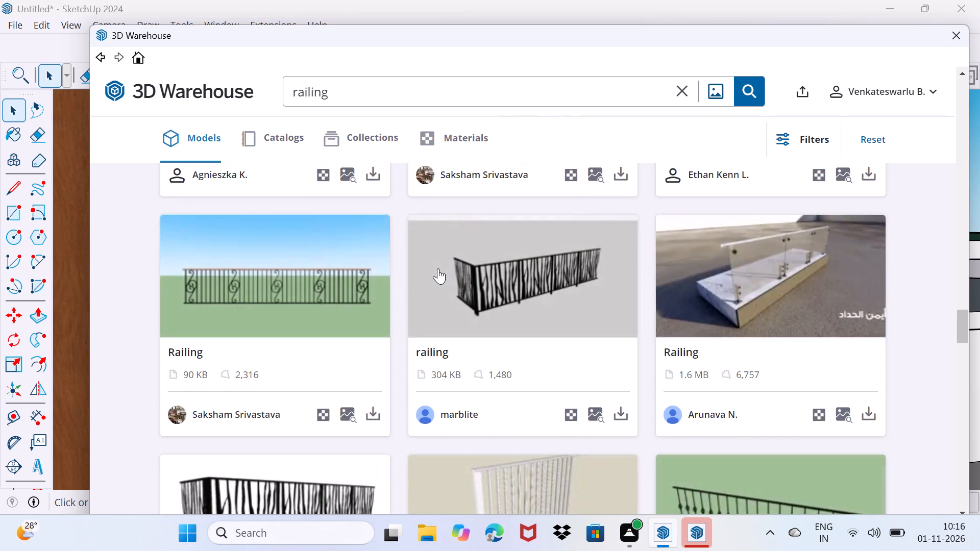
{"action": "scroll", "coordinate": [438, 268], "scroll_direction": "down", "scroll_amount": 16}
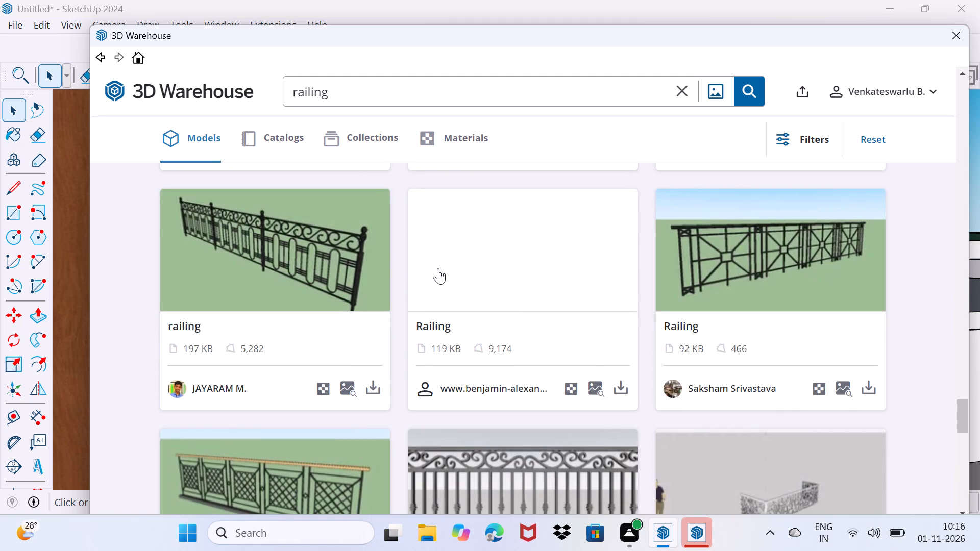
{"action": "scroll", "coordinate": [438, 267], "scroll_direction": "down", "scroll_amount": 3}
{"action": "scroll", "coordinate": [438, 267], "scroll_direction": "up", "scroll_amount": 4}
{"action": "scroll", "coordinate": [438, 267], "scroll_direction": "down", "scroll_amount": 10}
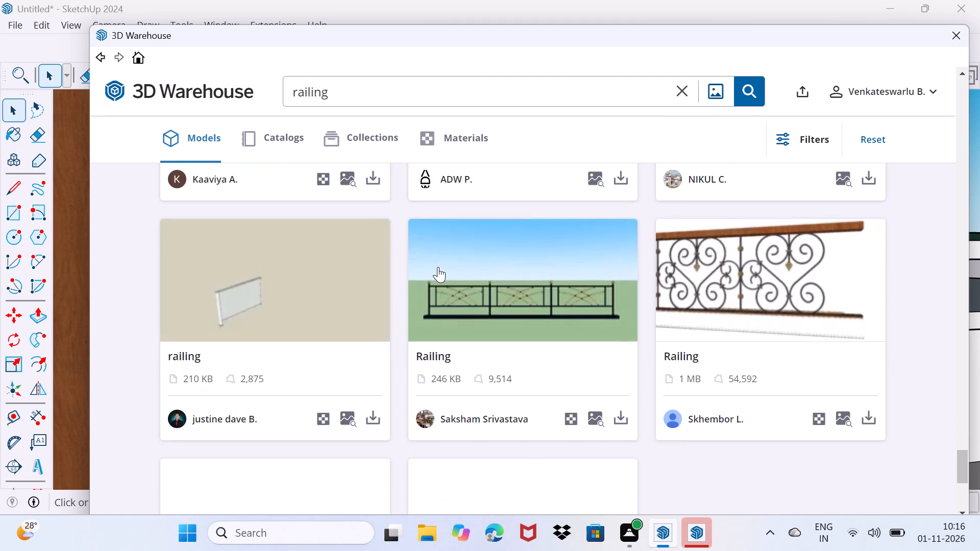
{"action": "scroll", "coordinate": [438, 267], "scroll_direction": "down", "scroll_amount": 10}
{"action": "scroll", "coordinate": [487, 249], "scroll_direction": "down", "scroll_amount": 4}
{"action": "scroll", "coordinate": [490, 248], "scroll_direction": "up", "scroll_amount": 17}
{"action": "scroll", "coordinate": [496, 244], "scroll_direction": "up", "scroll_amount": 6}
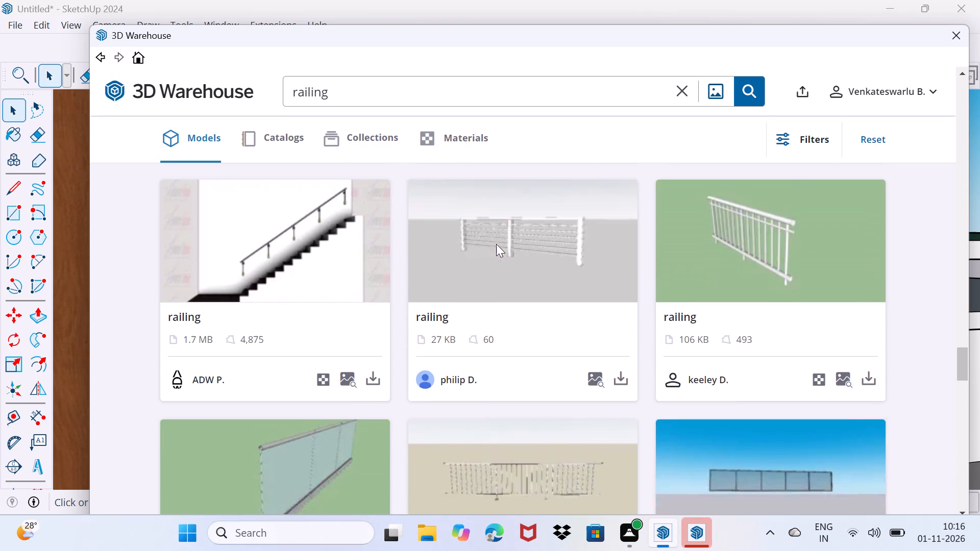
{"action": "scroll", "coordinate": [496, 244], "scroll_direction": "up", "scroll_amount": 14}
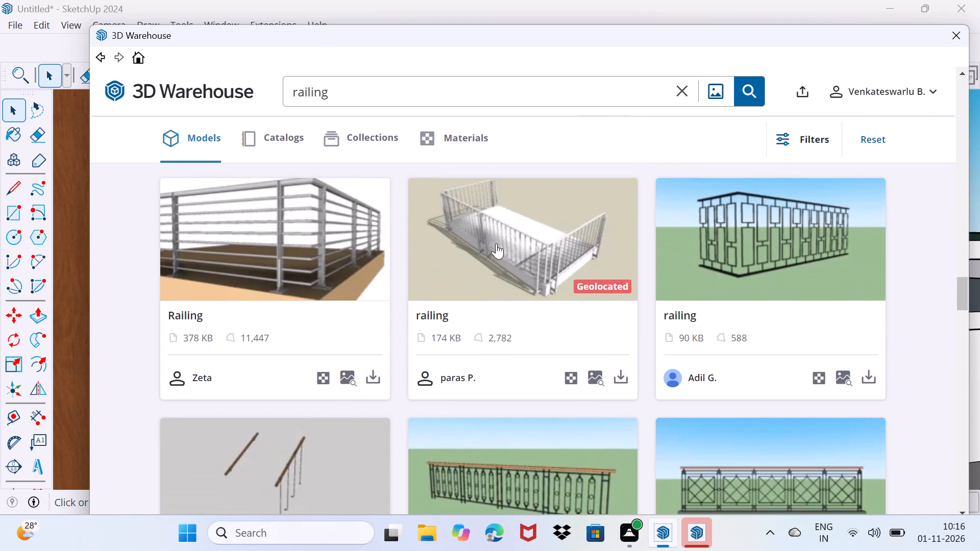
{"action": "scroll", "coordinate": [496, 243], "scroll_direction": "up", "scroll_amount": 14}
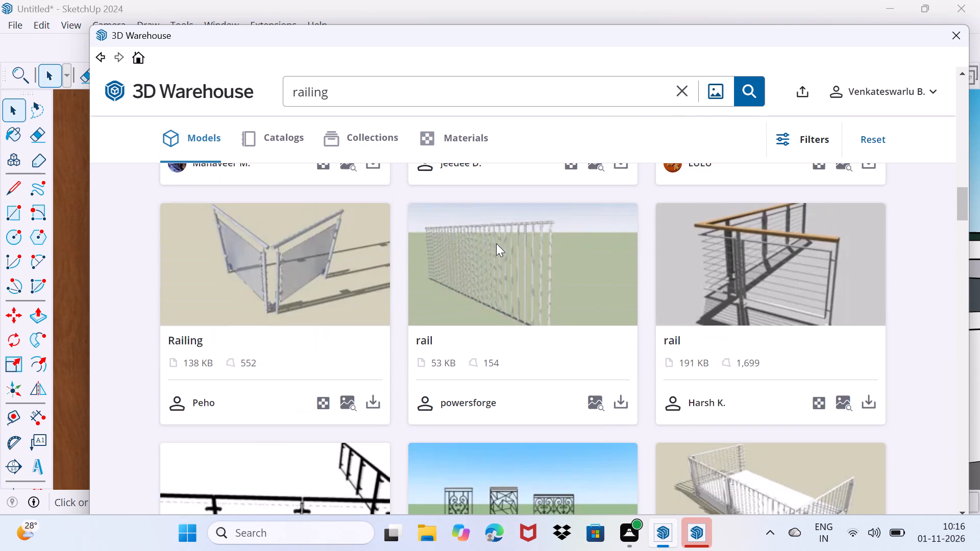
{"action": "scroll", "coordinate": [496, 243], "scroll_direction": "up", "scroll_amount": 14}
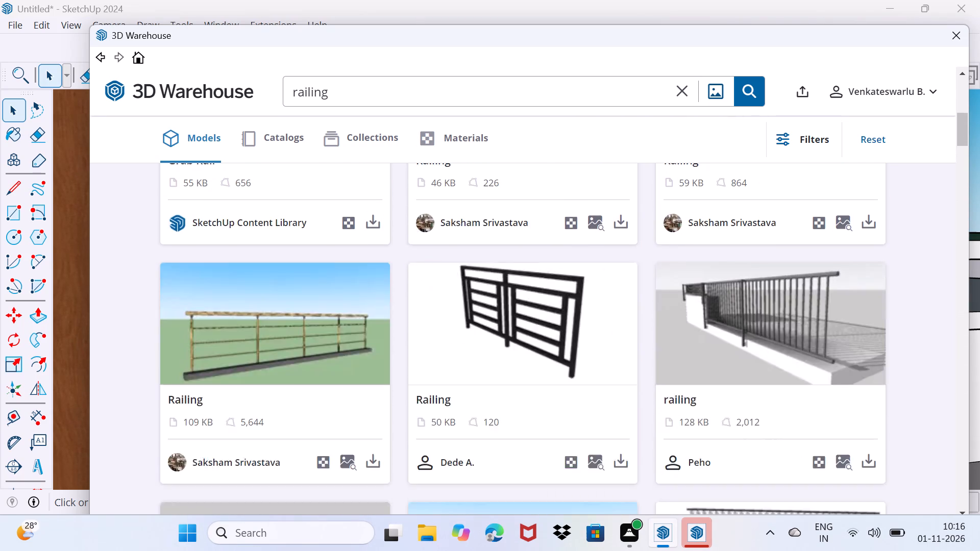
{"action": "scroll", "coordinate": [497, 239], "scroll_direction": "up", "scroll_amount": 10}
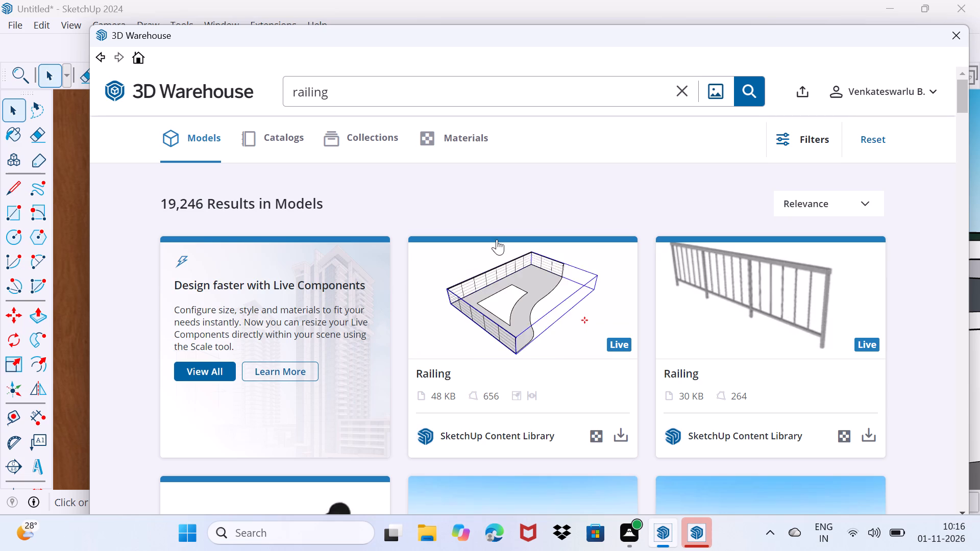
{"action": "scroll", "coordinate": [497, 250], "scroll_direction": "down", "scroll_amount": 5}
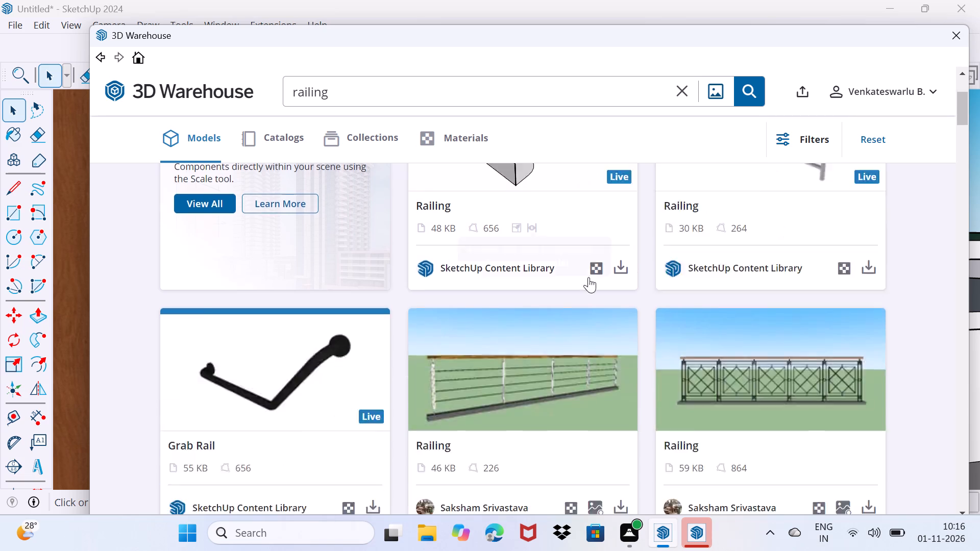
{"action": "scroll", "coordinate": [674, 272], "scroll_direction": "down", "scroll_amount": 12}
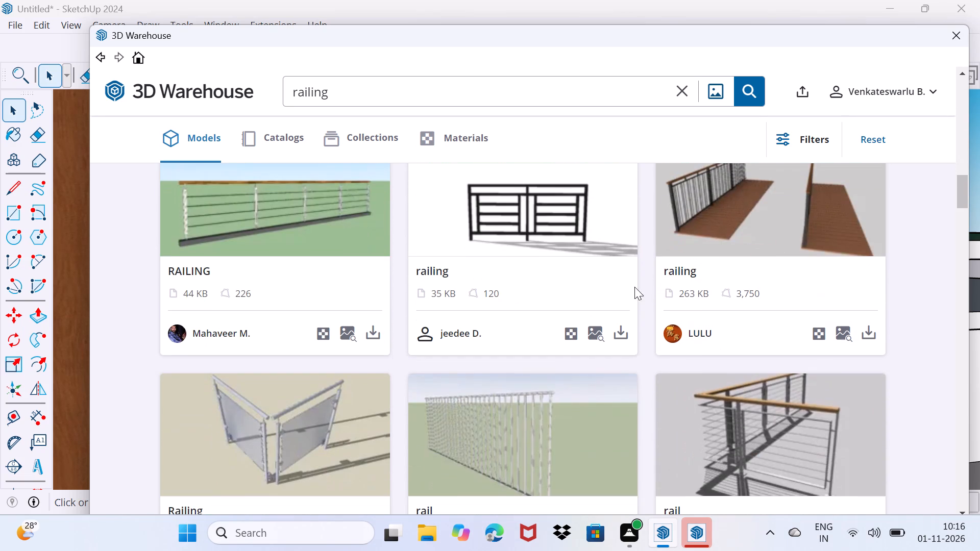
{"action": "scroll", "coordinate": [533, 278], "scroll_direction": "down", "scroll_amount": 9}
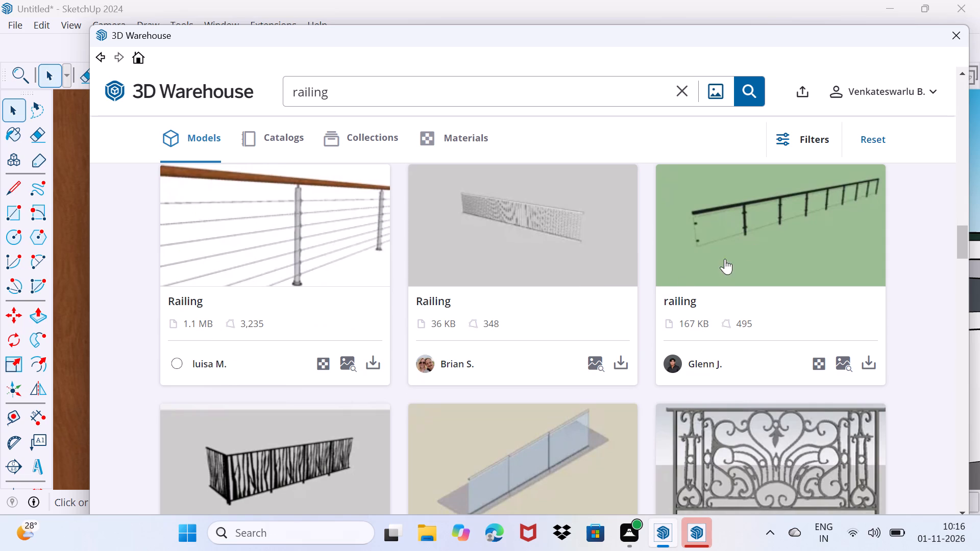
{"action": "scroll", "coordinate": [777, 231], "scroll_direction": "down", "scroll_amount": 7}
{"action": "scroll", "coordinate": [738, 264], "scroll_direction": "down", "scroll_amount": 8}
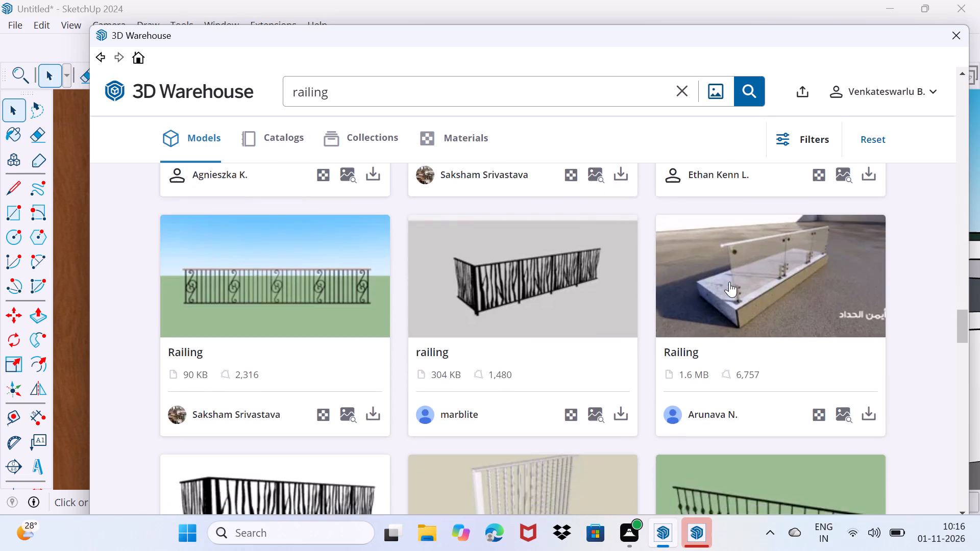
{"action": "scroll", "coordinate": [729, 282], "scroll_direction": "down", "scroll_amount": 4}
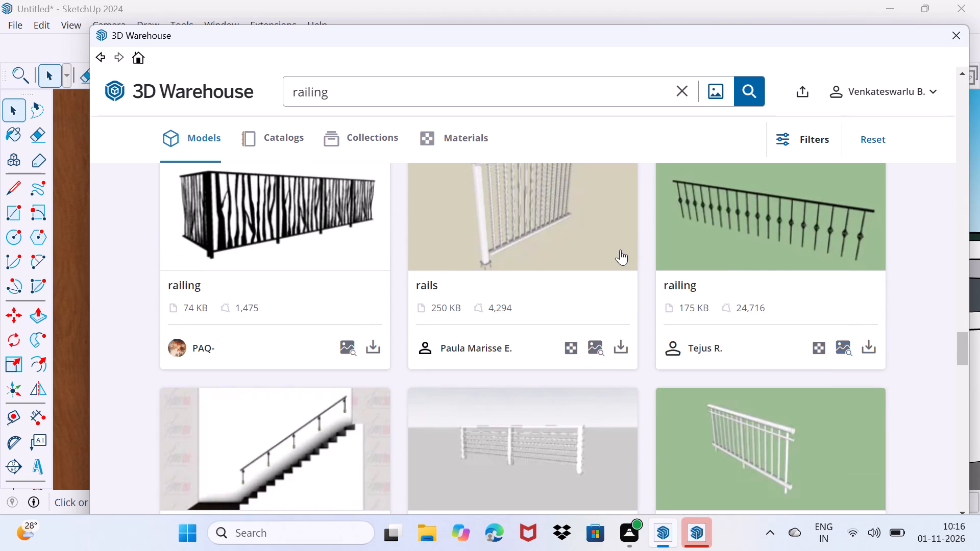
{"action": "scroll", "coordinate": [616, 249], "scroll_direction": "down", "scroll_amount": 13}
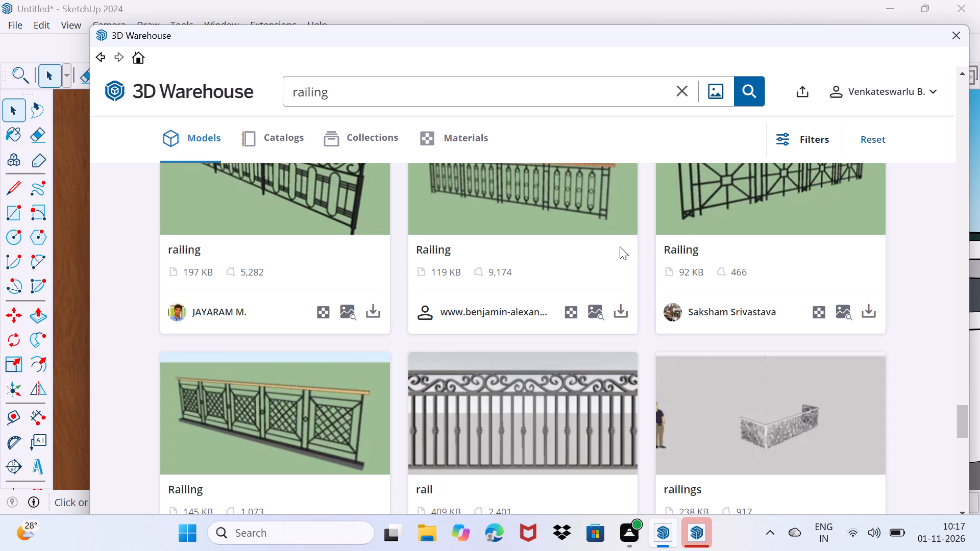
{"action": "scroll", "coordinate": [620, 244], "scroll_direction": "down", "scroll_amount": 8}
{"action": "scroll", "coordinate": [588, 319], "scroll_direction": "down", "scroll_amount": 4}
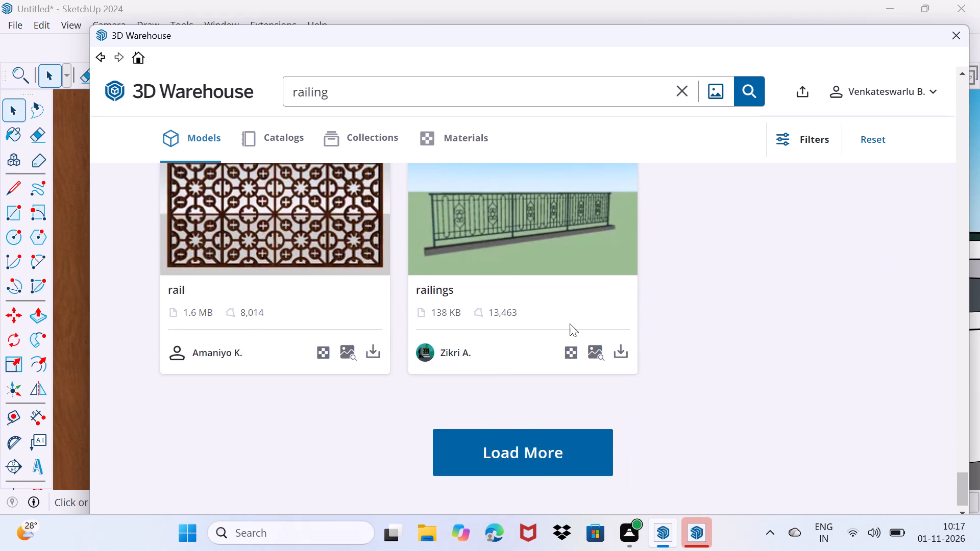
{"action": "scroll", "coordinate": [570, 323], "scroll_direction": "up", "scroll_amount": 4}
{"action": "scroll", "coordinate": [571, 321], "scroll_direction": "down", "scroll_amount": 9}
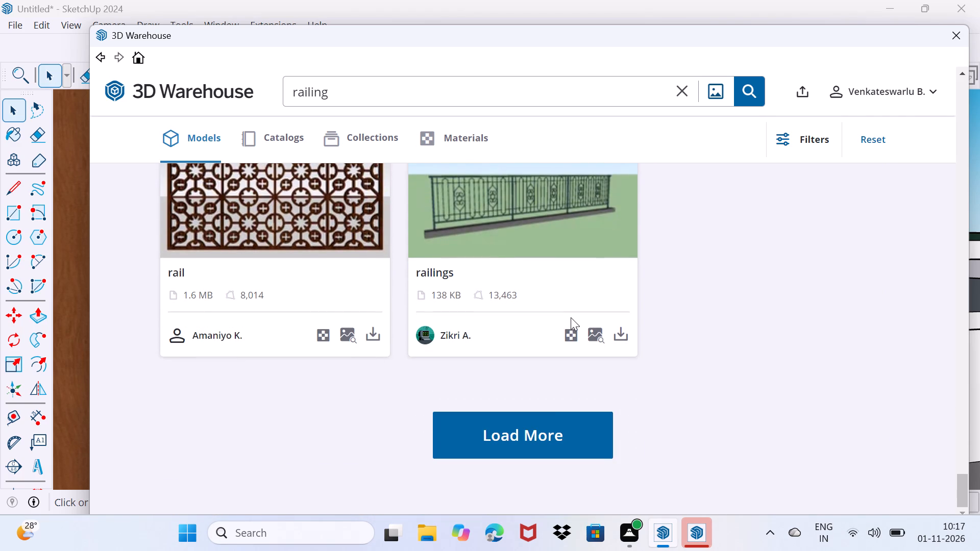
{"action": "scroll", "coordinate": [571, 317], "scroll_direction": "up", "scroll_amount": 15}
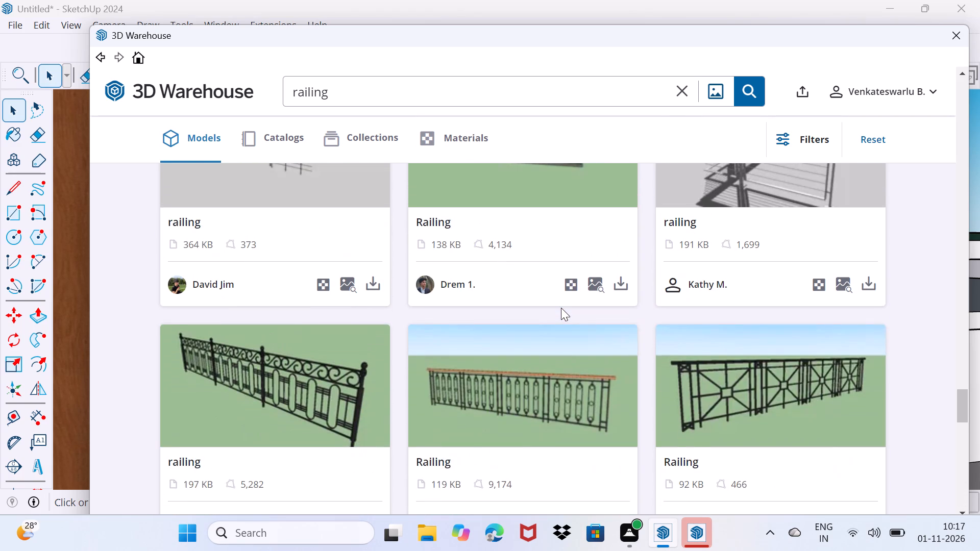
{"action": "scroll", "coordinate": [561, 308], "scroll_direction": "down", "scroll_amount": 3}
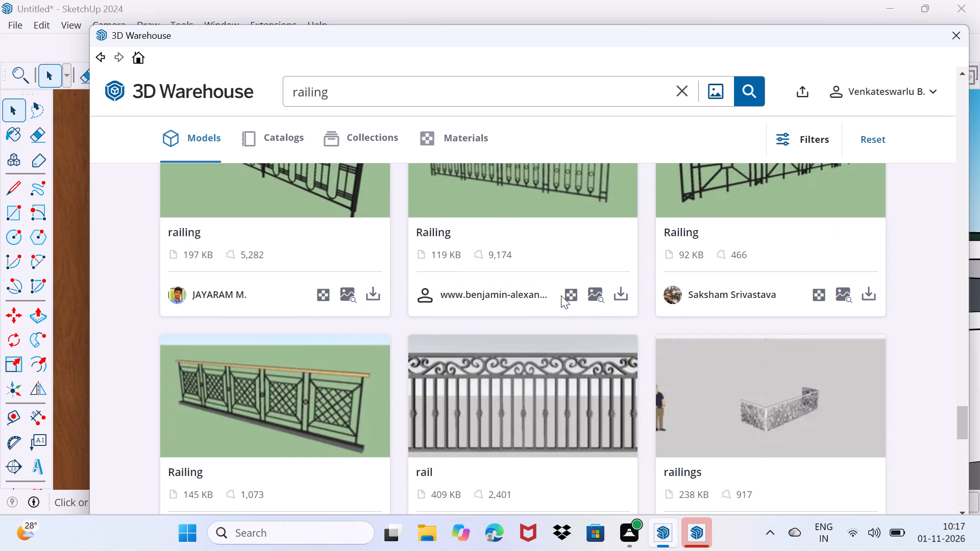
{"action": "scroll", "coordinate": [561, 295], "scroll_direction": "down", "scroll_amount": 5}
{"action": "scroll", "coordinate": [561, 295], "scroll_direction": "up", "scroll_amount": 9}
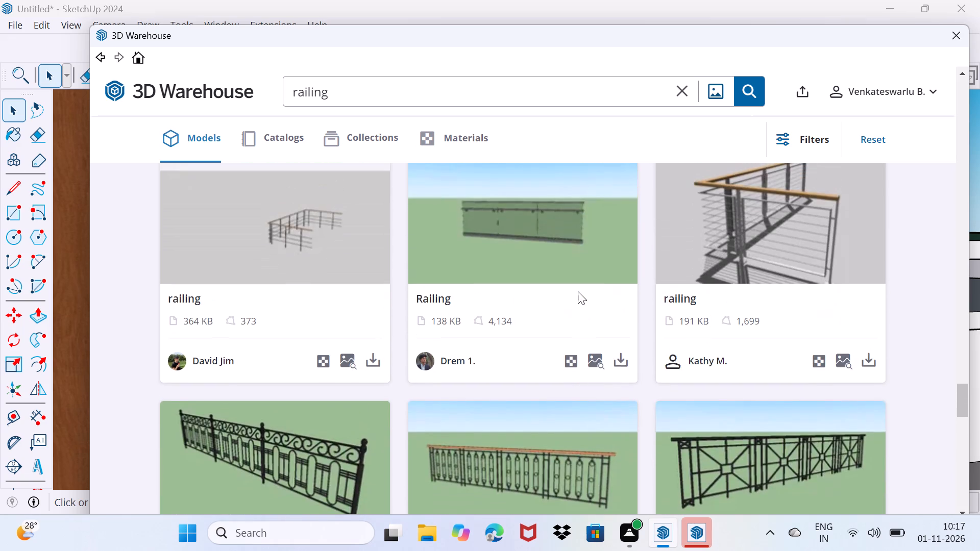
{"action": "scroll", "coordinate": [578, 291], "scroll_direction": "down", "scroll_amount": 4}
{"action": "scroll", "coordinate": [578, 291], "scroll_direction": "up", "scroll_amount": 8}
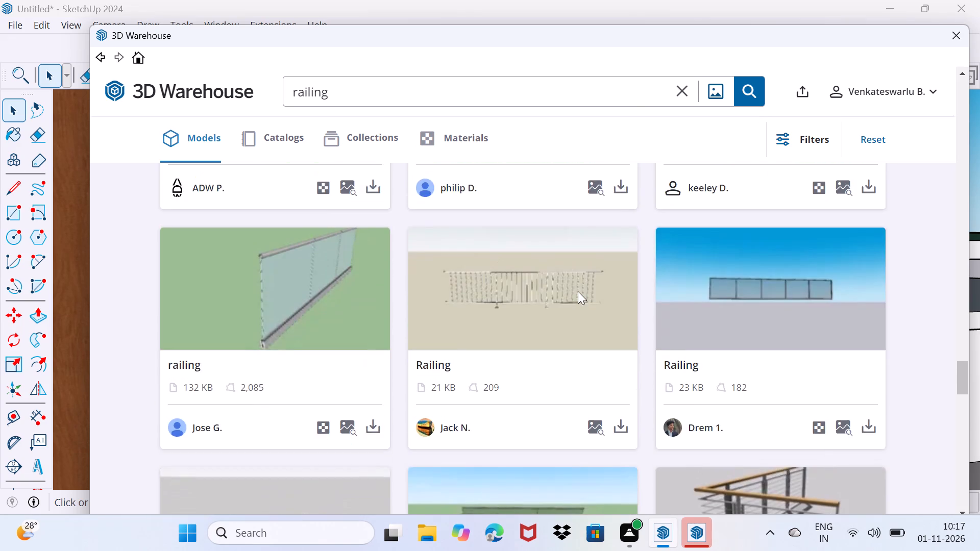
{"action": "scroll", "coordinate": [578, 291], "scroll_direction": "up", "scroll_amount": 5}
{"action": "left_click", "coordinate": [940, 408]}
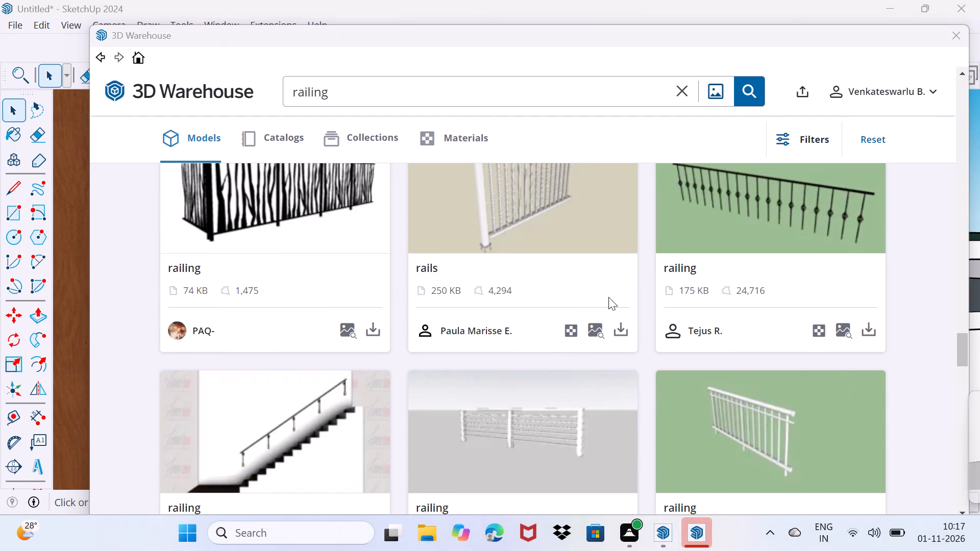
{"action": "scroll", "coordinate": [599, 291], "scroll_direction": "up", "scroll_amount": 4}
{"action": "scroll", "coordinate": [521, 266], "scroll_direction": "up", "scroll_amount": 17}
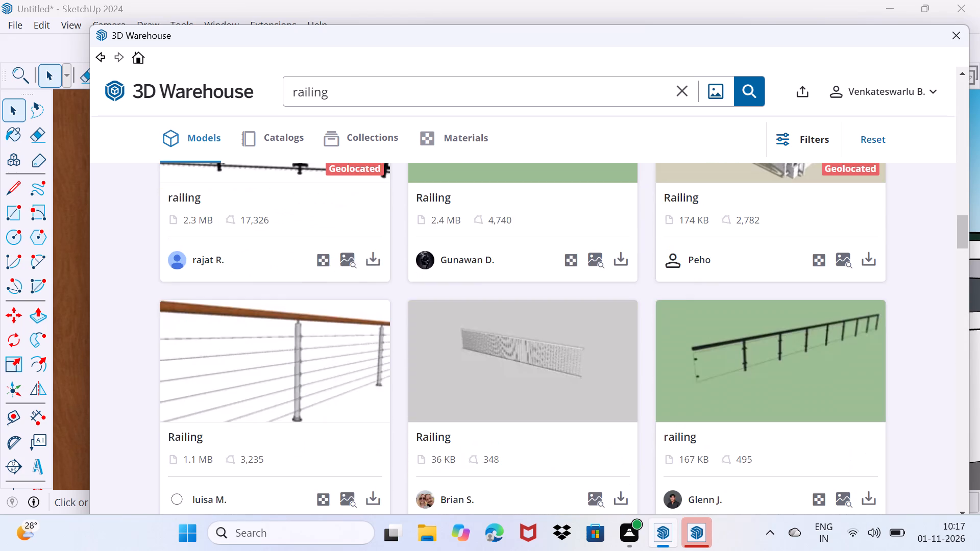
{"action": "scroll", "coordinate": [489, 266], "scroll_direction": "up", "scroll_amount": 11}
{"action": "scroll", "coordinate": [489, 266], "scroll_direction": "down", "scroll_amount": 1}
{"action": "scroll", "coordinate": [489, 266], "scroll_direction": "up", "scroll_amount": 1}
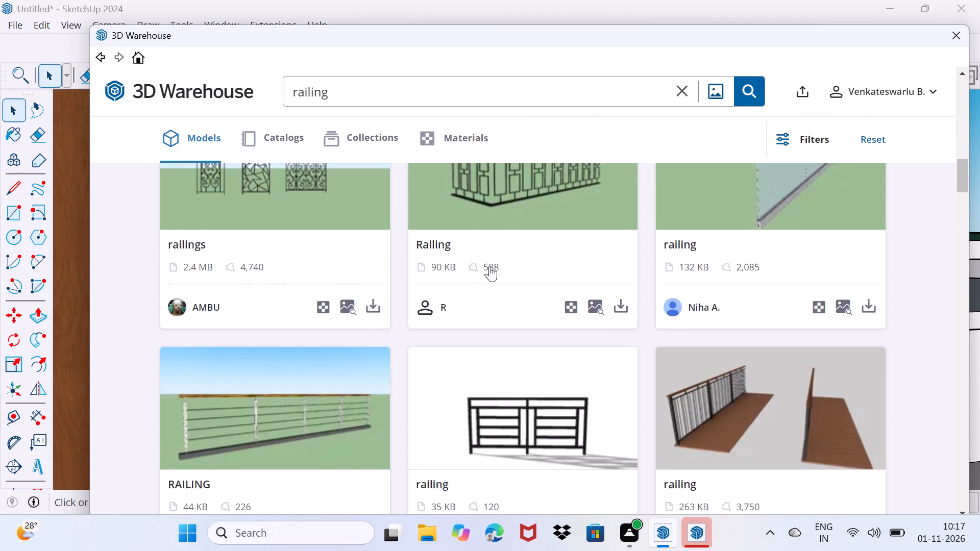
{"action": "scroll", "coordinate": [489, 266], "scroll_direction": "up", "scroll_amount": 1}
{"action": "scroll", "coordinate": [489, 266], "scroll_direction": "down", "scroll_amount": 3}
{"action": "scroll", "coordinate": [489, 266], "scroll_direction": "up", "scroll_amount": 14}
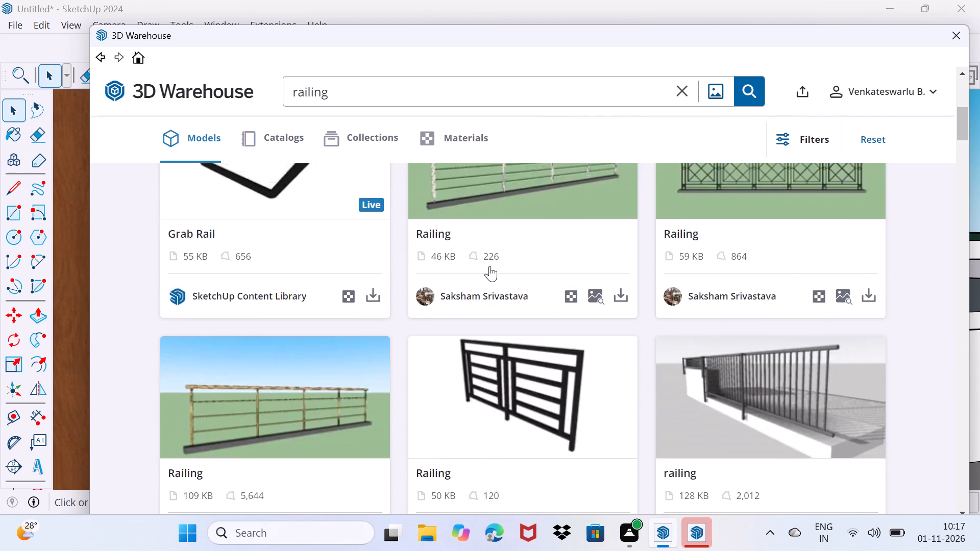
{"action": "scroll", "coordinate": [489, 266], "scroll_direction": "up", "scroll_amount": 2}
{"action": "scroll", "coordinate": [489, 266], "scroll_direction": "down", "scroll_amount": 10}
{"action": "scroll", "coordinate": [489, 266], "scroll_direction": "up", "scroll_amount": 5}
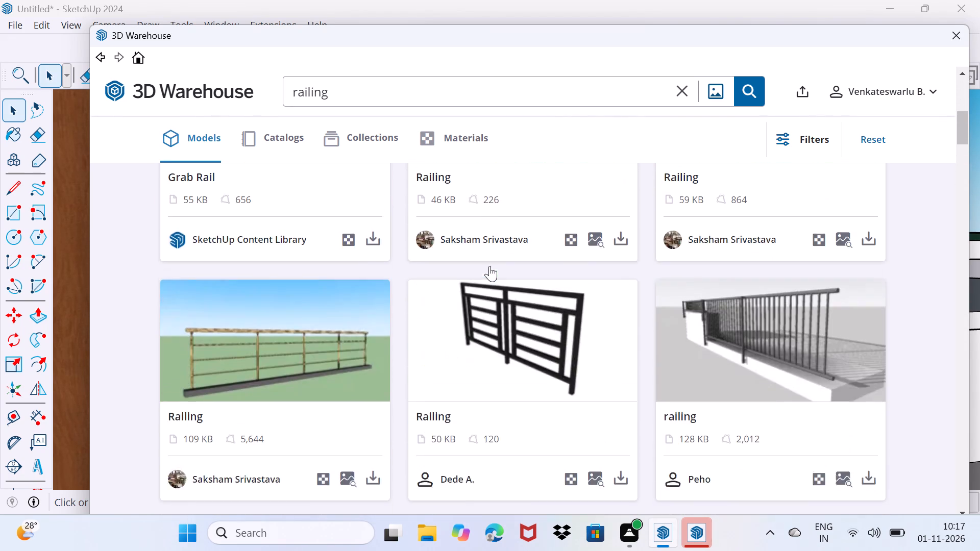
{"action": "scroll", "coordinate": [489, 266], "scroll_direction": "up", "scroll_amount": 4}
{"action": "scroll", "coordinate": [489, 266], "scroll_direction": "down", "scroll_amount": 9}
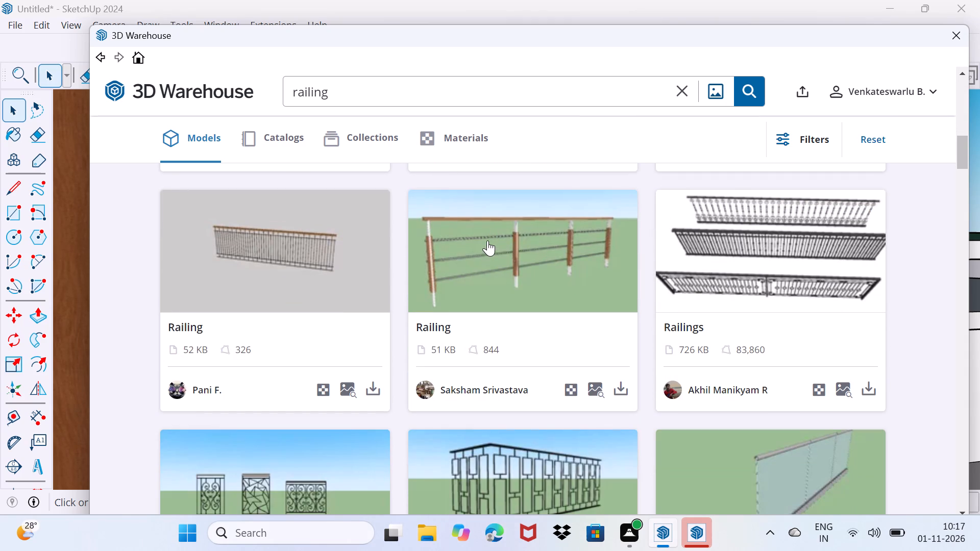
{"action": "scroll", "coordinate": [610, 303], "scroll_direction": "down", "scroll_amount": 2}
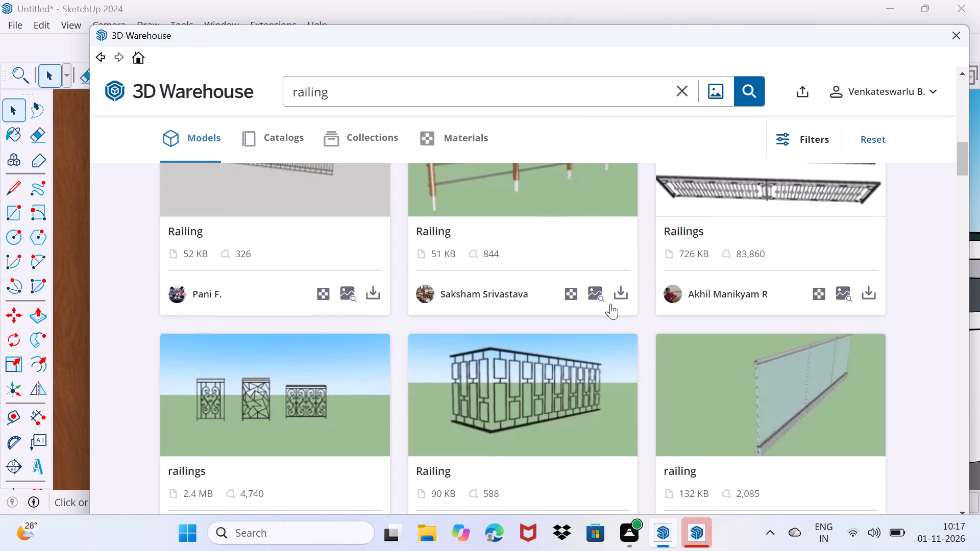
{"action": "scroll", "coordinate": [610, 304], "scroll_direction": "up", "scroll_amount": 2}
{"action": "scroll", "coordinate": [710, 270], "scroll_direction": "down", "scroll_amount": 4}
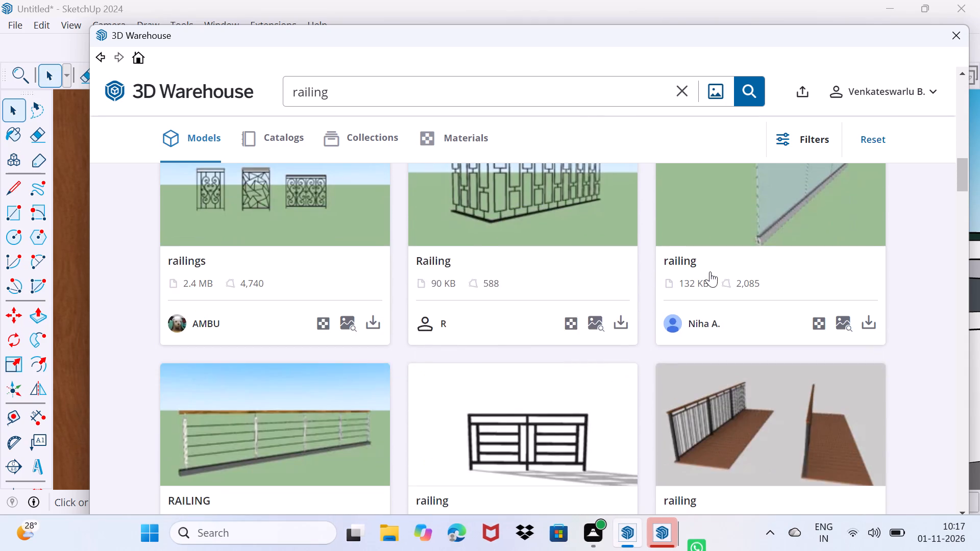
{"action": "scroll", "coordinate": [710, 275], "scroll_direction": "down", "scroll_amount": 18}
{"action": "scroll", "coordinate": [704, 287], "scroll_direction": "down", "scroll_amount": 14}
{"action": "scroll", "coordinate": [701, 291], "scroll_direction": "up", "scroll_amount": 4}
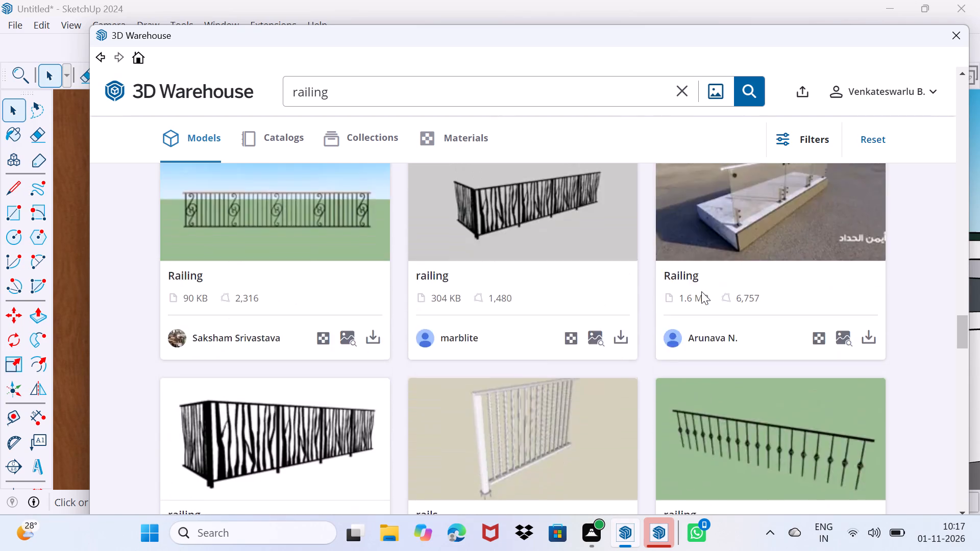
Compare the remaining railing models in the 3D Warehouse search results to find a design suited to the upper frame opening.
{"action": "scroll", "coordinate": [701, 291], "scroll_direction": "down", "scroll_amount": 5}
{"action": "scroll", "coordinate": [701, 292], "scroll_direction": "up", "scroll_amount": 2}
{"action": "scroll", "coordinate": [701, 291], "scroll_direction": "down", "scroll_amount": 1}
{"action": "scroll", "coordinate": [701, 291], "scroll_direction": "up", "scroll_amount": 2}
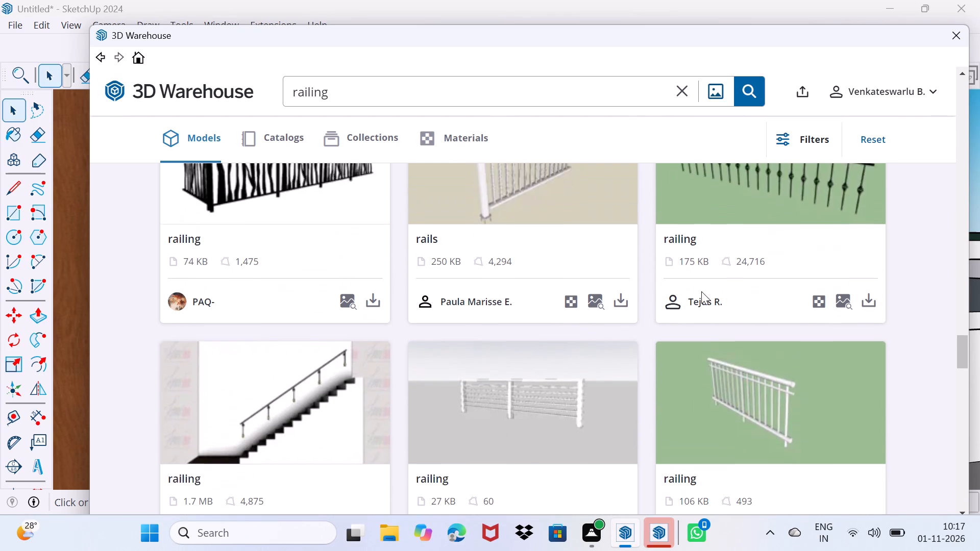
{"action": "scroll", "coordinate": [701, 291], "scroll_direction": "down", "scroll_amount": 15}
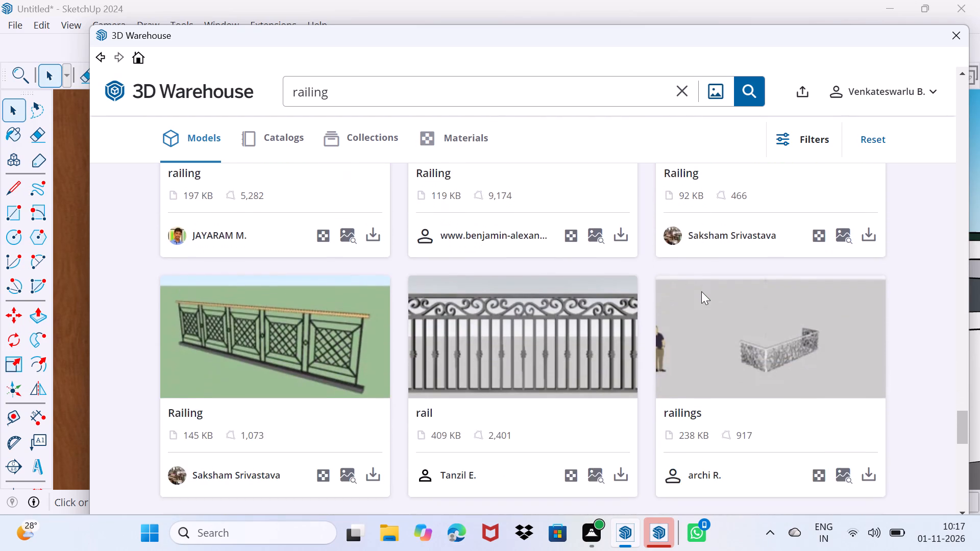
{"action": "scroll", "coordinate": [701, 291], "scroll_direction": "down", "scroll_amount": 1}
{"action": "scroll", "coordinate": [701, 291], "scroll_direction": "up", "scroll_amount": 4}
{"action": "scroll", "coordinate": [701, 291], "scroll_direction": "down", "scroll_amount": 10}
{"action": "scroll", "coordinate": [701, 291], "scroll_direction": "up", "scroll_amount": 3}
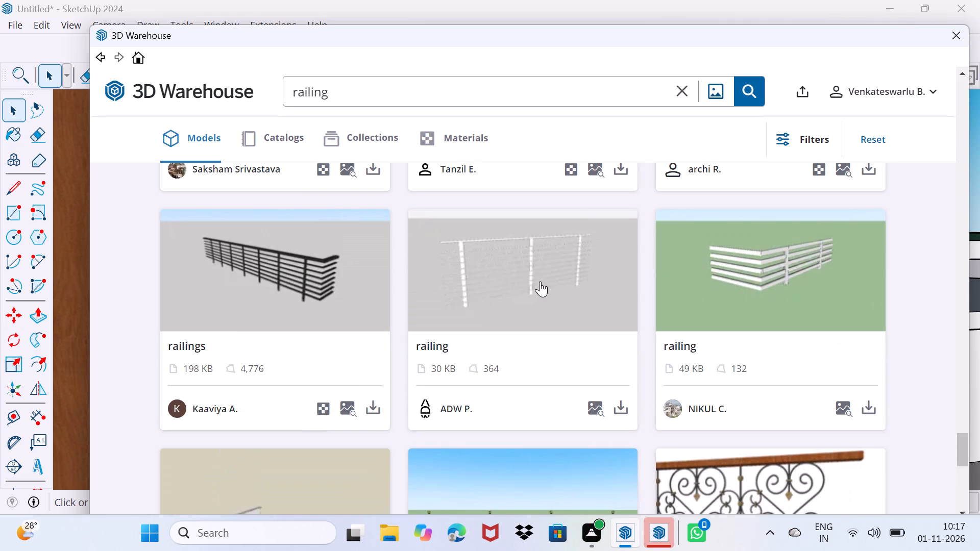
{"action": "scroll", "coordinate": [565, 297], "scroll_direction": "down", "scroll_amount": 13}
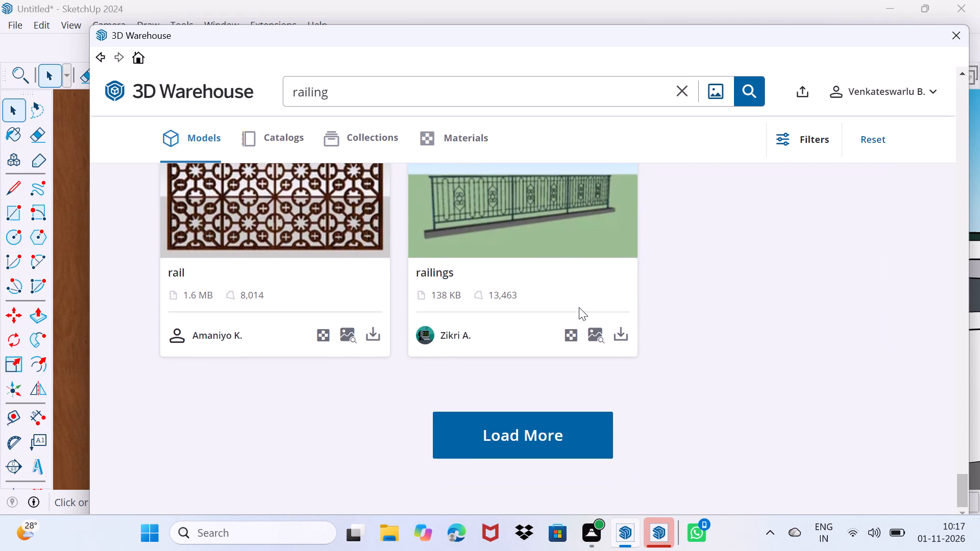
{"action": "scroll", "coordinate": [568, 304], "scroll_direction": "up", "scroll_amount": 11}
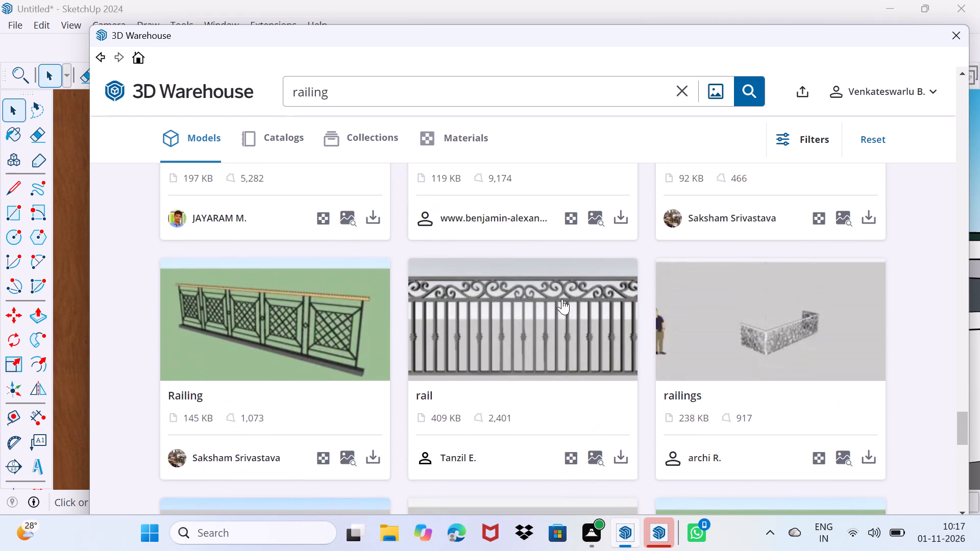
{"action": "scroll", "coordinate": [569, 308], "scroll_direction": "down", "scroll_amount": 7}
{"action": "scroll", "coordinate": [578, 319], "scroll_direction": "up", "scroll_amount": 4}
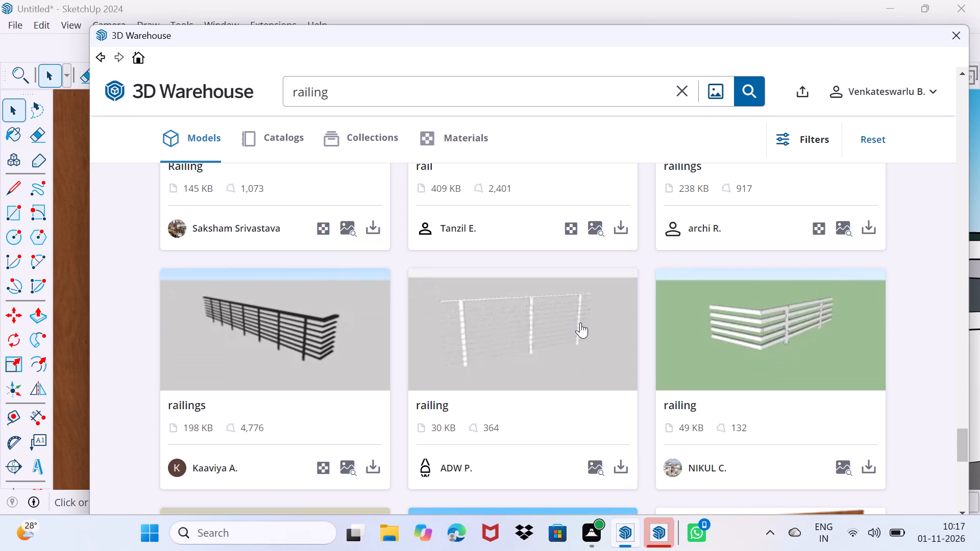
{"action": "scroll", "coordinate": [580, 331], "scroll_direction": "up", "scroll_amount": 8}
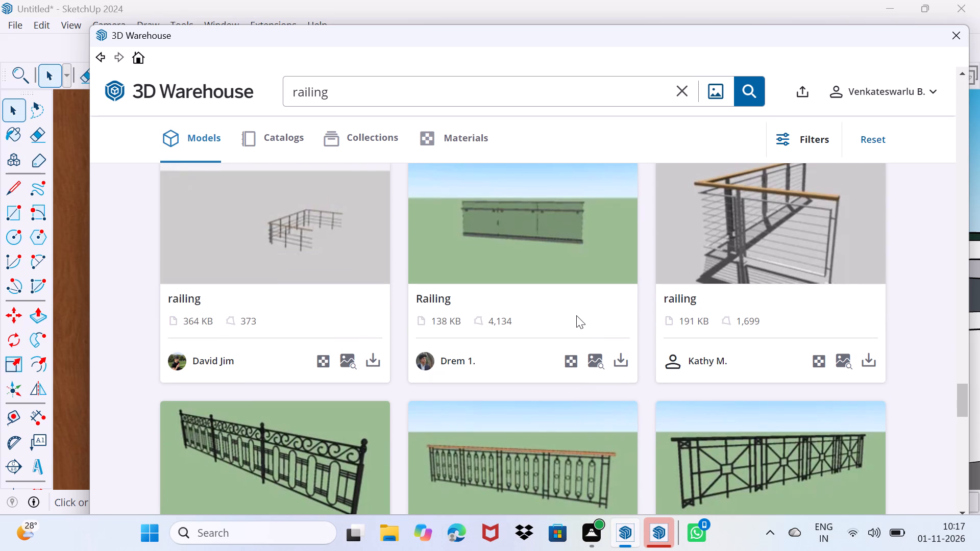
{"action": "scroll", "coordinate": [580, 344], "scroll_direction": "down", "scroll_amount": 3}
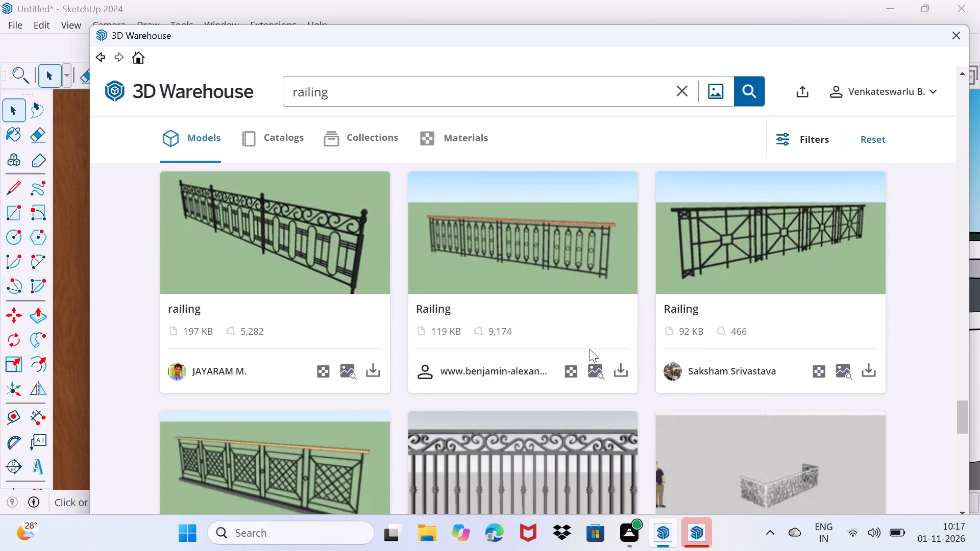
{"action": "scroll", "coordinate": [569, 374], "scroll_direction": "down", "scroll_amount": 3}
{"action": "scroll", "coordinate": [568, 368], "scroll_direction": "up", "scroll_amount": 1}
{"action": "scroll", "coordinate": [568, 368], "scroll_direction": "down", "scroll_amount": 1}
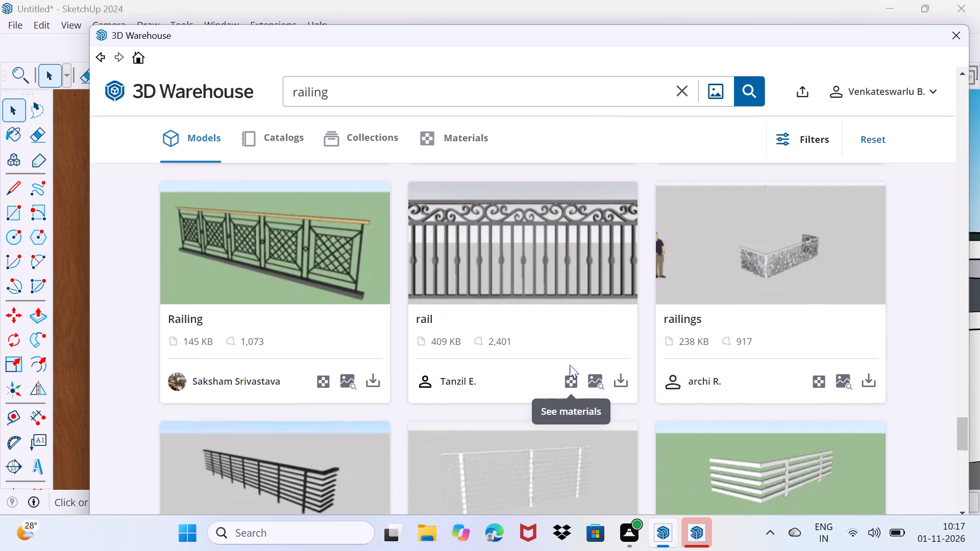
{"action": "scroll", "coordinate": [570, 365], "scroll_direction": "down", "scroll_amount": 9}
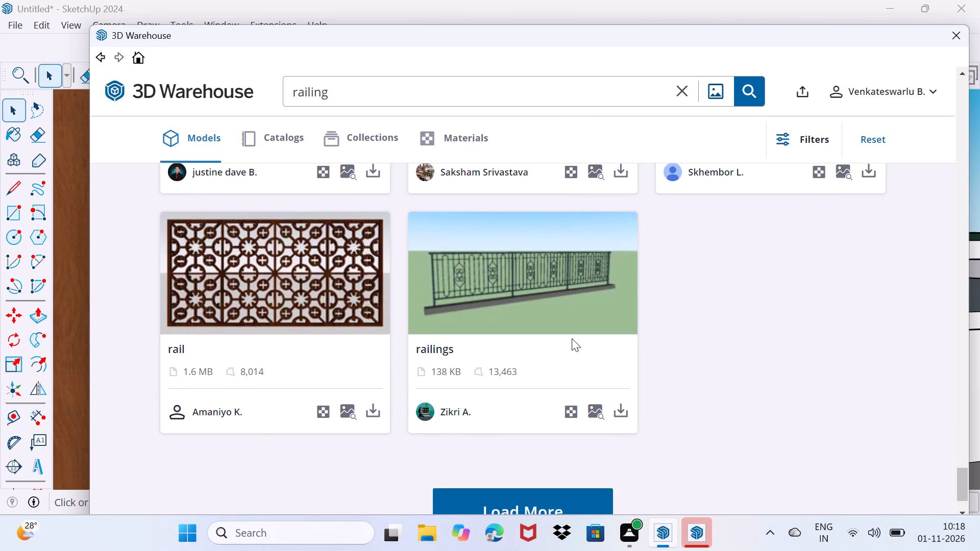
{"action": "scroll", "coordinate": [571, 339], "scroll_direction": "down", "scroll_amount": 2}
{"action": "scroll", "coordinate": [570, 336], "scroll_direction": "up", "scroll_amount": 1}
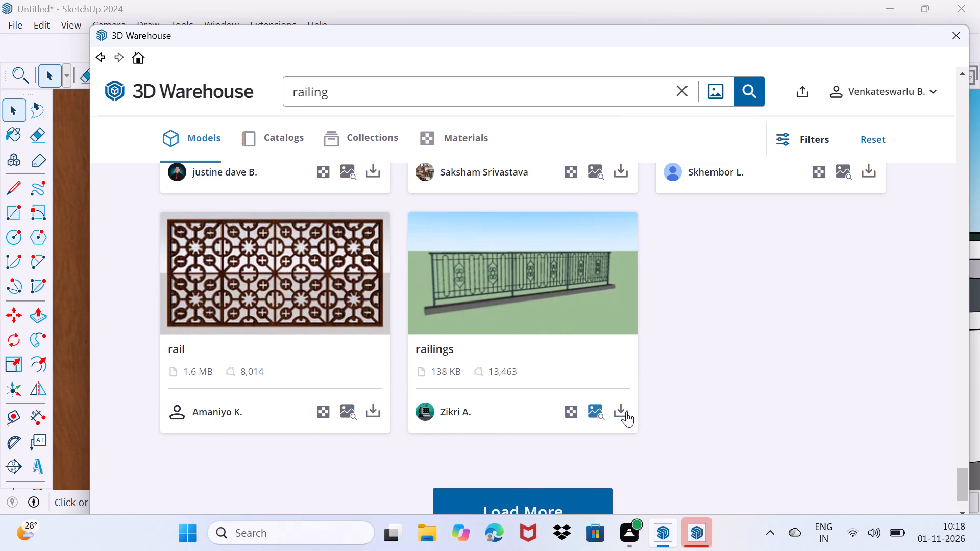
Load the 138 KB ornate black "railings" model and place it at the lower corner of the narrow opening in the white upper frame.
{"action": "left_click", "coordinate": [616, 414]}
{"action": "left_click", "coordinate": [481, 301]}
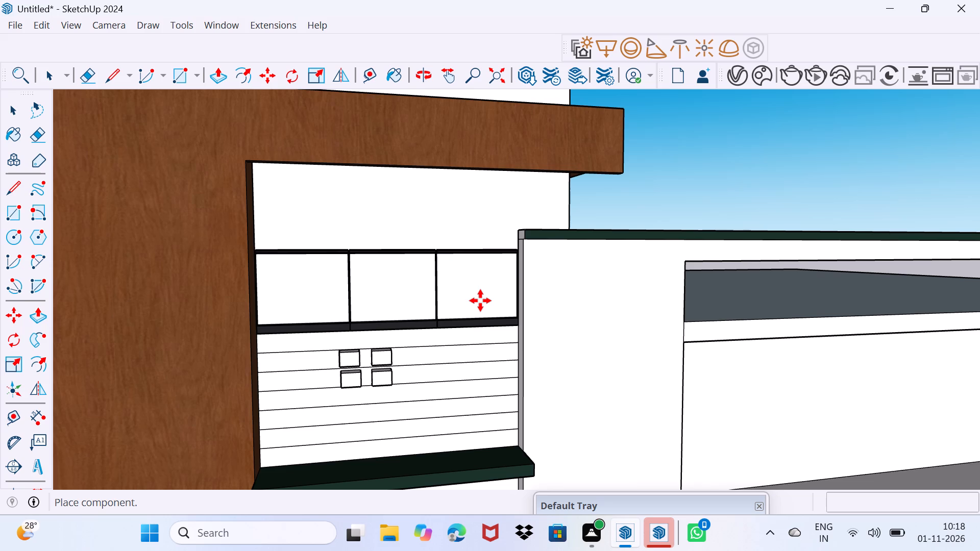
{"action": "scroll", "coordinate": [895, 387], "scroll_direction": "down", "scroll_amount": 3}
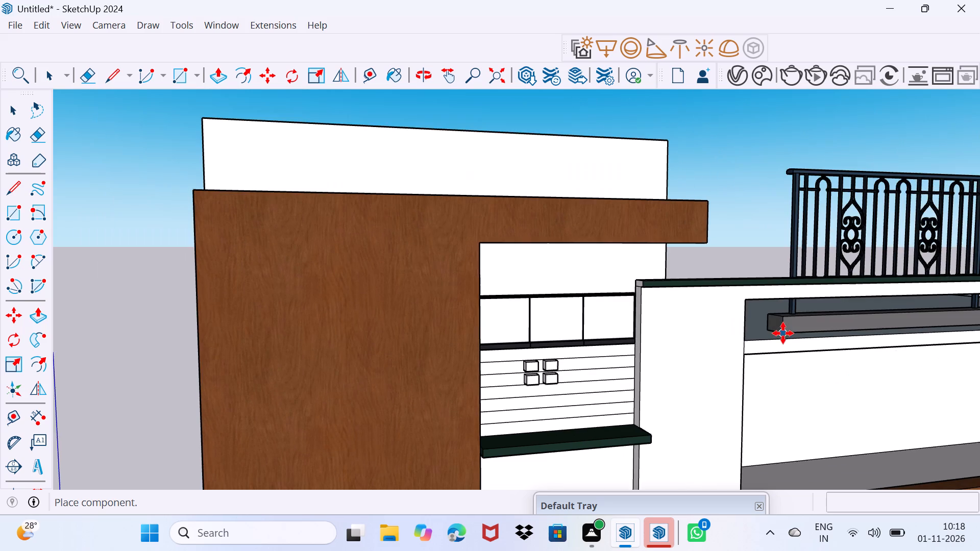
{"action": "middle_click_drag", "start_coordinate": [782, 334], "coordinate": [712, 361]}
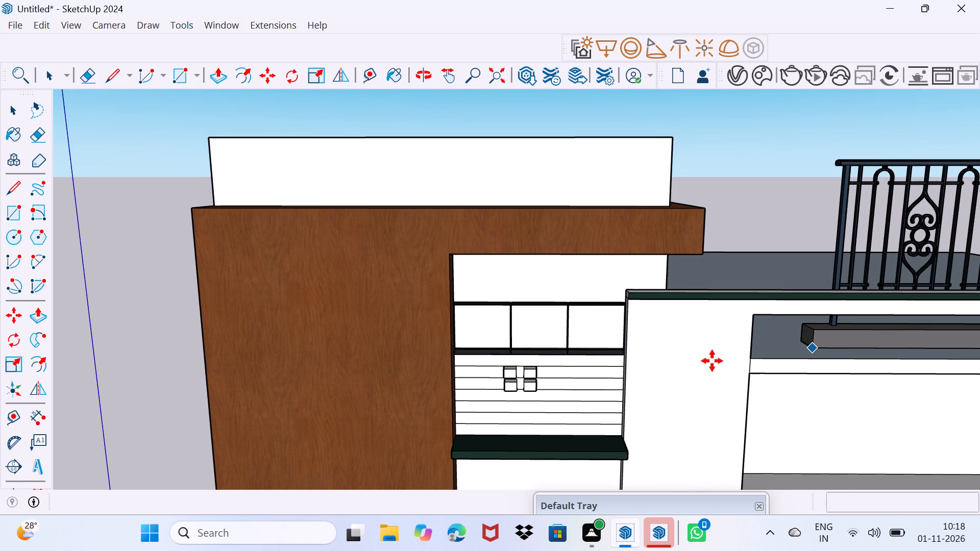
{"action": "scroll", "coordinate": [706, 368], "scroll_direction": "down", "scroll_amount": 2}
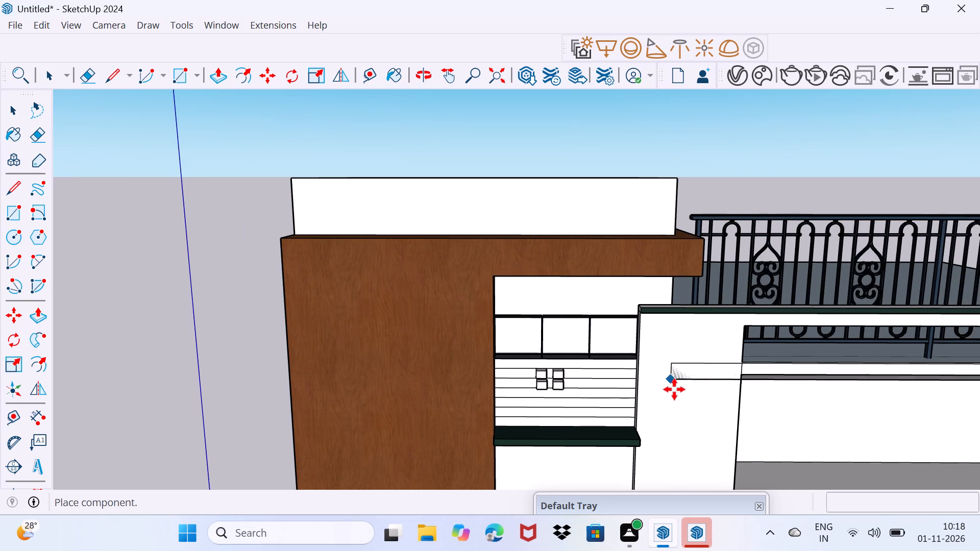
{"action": "middle_click_drag", "start_coordinate": [678, 393], "coordinate": [211, 344]}
{"action": "scroll", "coordinate": [286, 341], "scroll_direction": "down", "scroll_amount": 2}
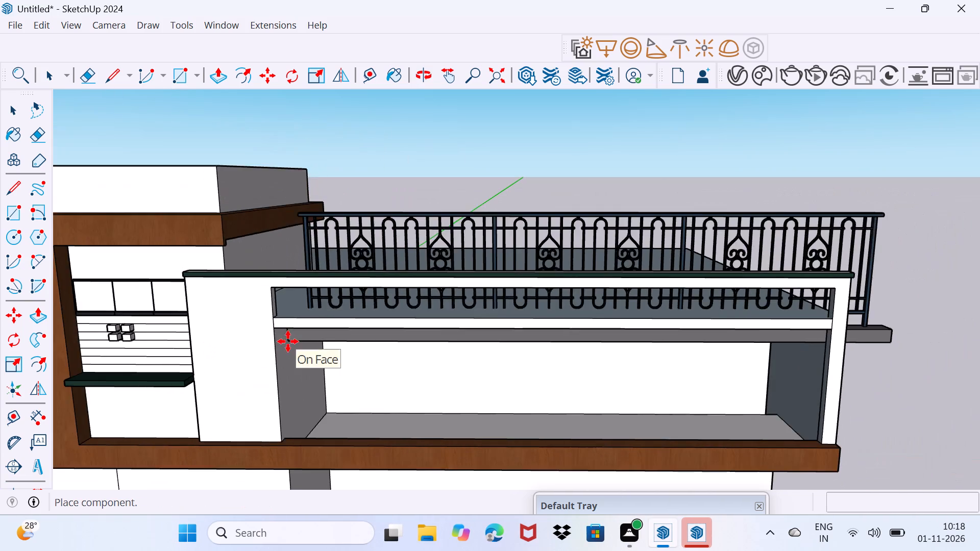
{"action": "scroll", "coordinate": [288, 341], "scroll_direction": "down", "scroll_amount": 3}
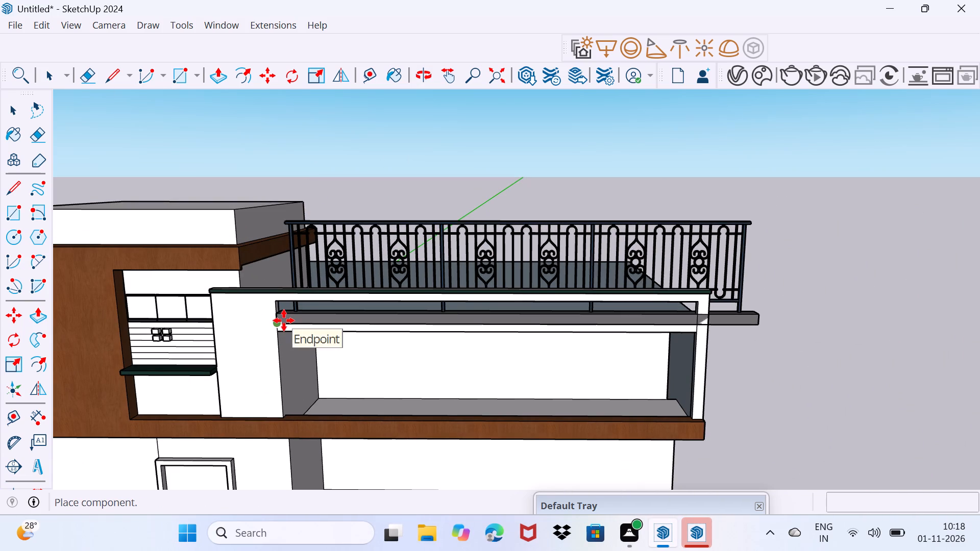
{"action": "left_click", "coordinate": [284, 320]}
Scale the ornate railing along the red axis to about 0.9 so its length fits the upper frame opening.
{"action": "key", "text": "s"}
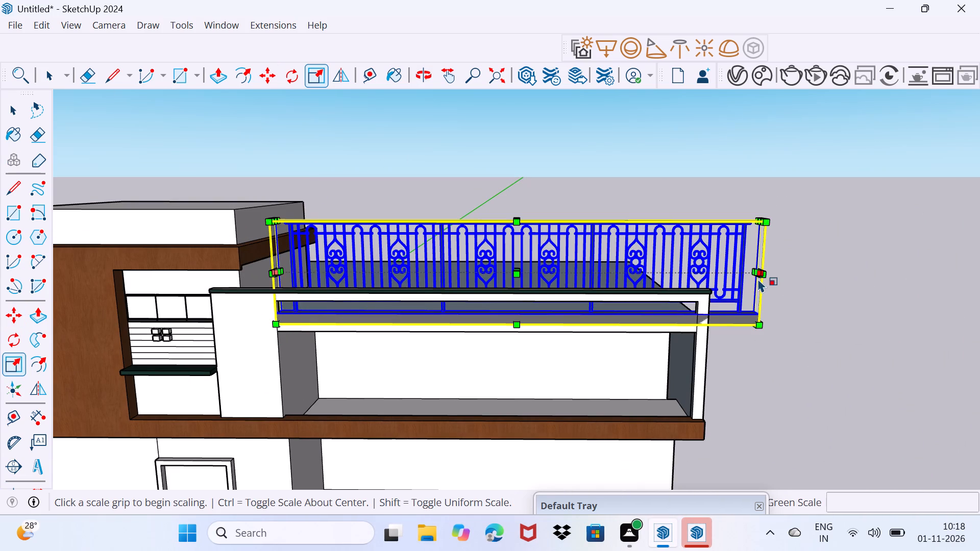
{"action": "scroll", "coordinate": [753, 277], "scroll_direction": "down", "scroll_amount": 1}
{"action": "scroll", "coordinate": [753, 274], "scroll_direction": "up", "scroll_amount": 6}
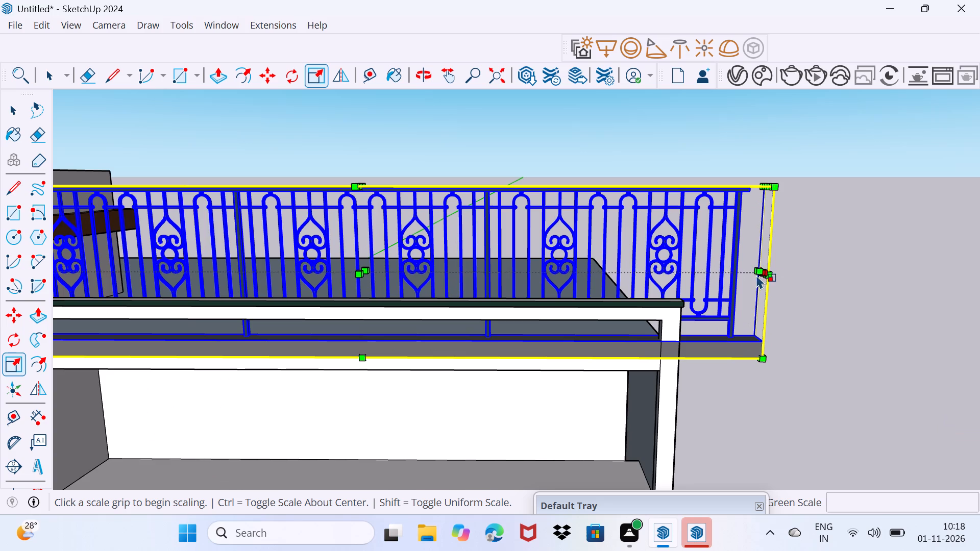
{"action": "left_click", "coordinate": [760, 273]}
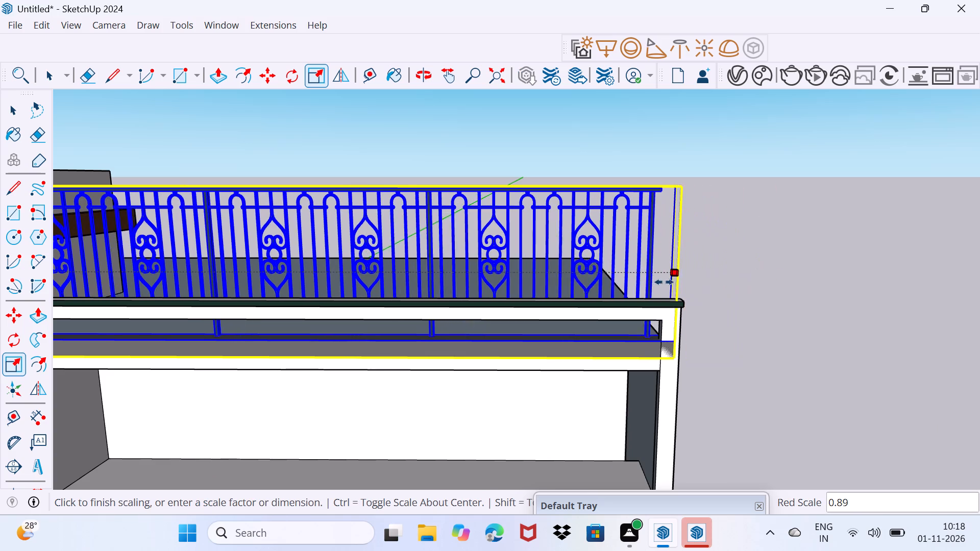
{"action": "left_click", "coordinate": [660, 283]}
{"action": "left_click", "coordinate": [666, 283]}
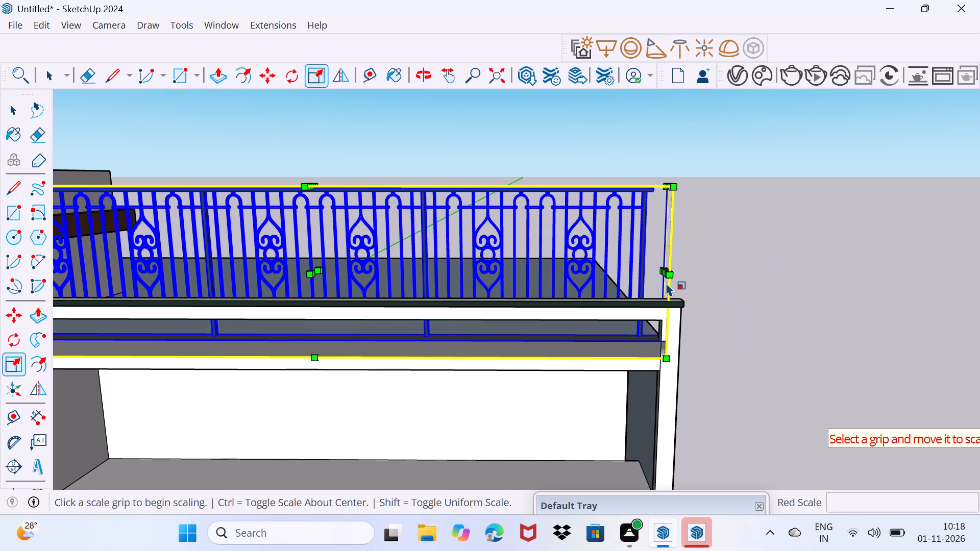
Scale the railing's height along the blue axis to about 0.2 so it fits inside the narrow upper frame opening, and deselect it.
{"action": "middle_click_drag", "start_coordinate": [347, 233], "coordinate": [577, 292], "text": "shift"}
{"action": "scroll", "coordinate": [529, 317], "scroll_direction": "up", "scroll_amount": 1}
{"action": "middle_click_drag", "start_coordinate": [529, 298], "coordinate": [530, 289]}
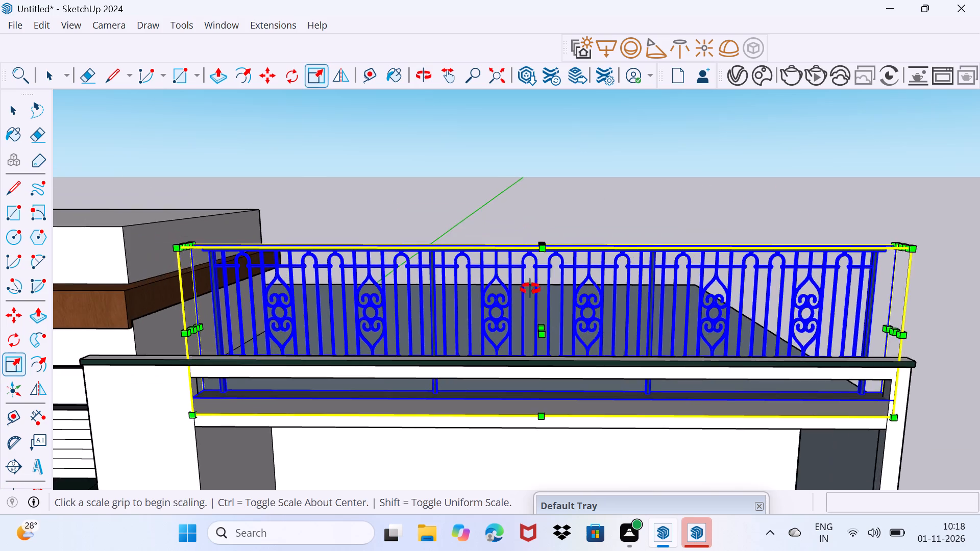
{"action": "middle_click_drag", "start_coordinate": [530, 289], "coordinate": [532, 252]}
{"action": "middle_click_drag", "start_coordinate": [530, 204], "coordinate": [537, 245]}
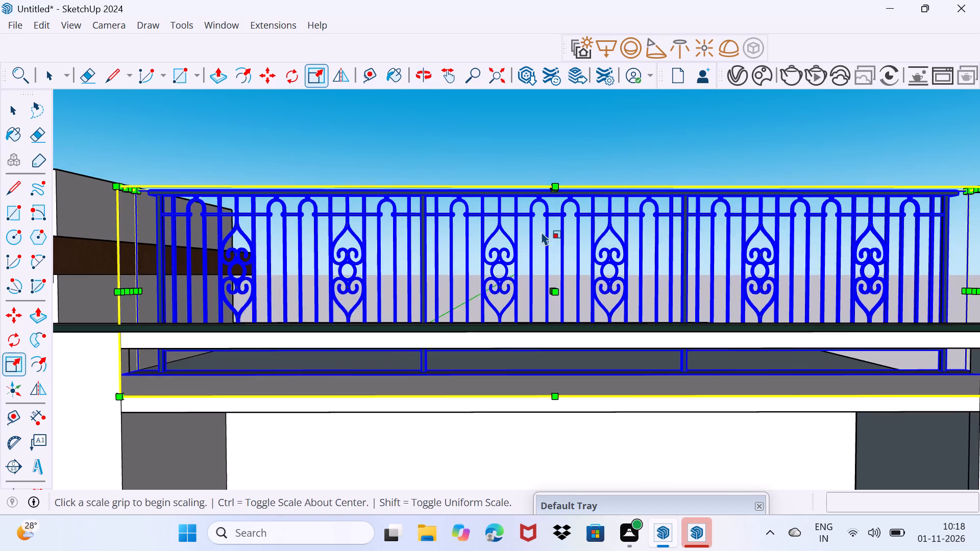
{"action": "scroll", "coordinate": [545, 220], "scroll_direction": "up", "scroll_amount": 1}
{"action": "middle_click_drag", "start_coordinate": [545, 238], "coordinate": [556, 176]}
{"action": "scroll", "coordinate": [561, 159], "scroll_direction": "up", "scroll_amount": 2}
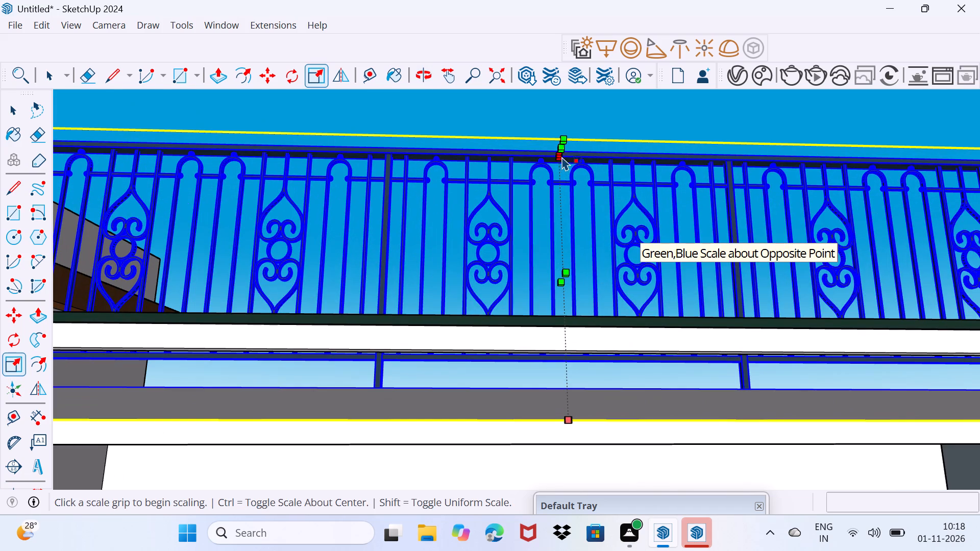
{"action": "left_click", "coordinate": [563, 150]}
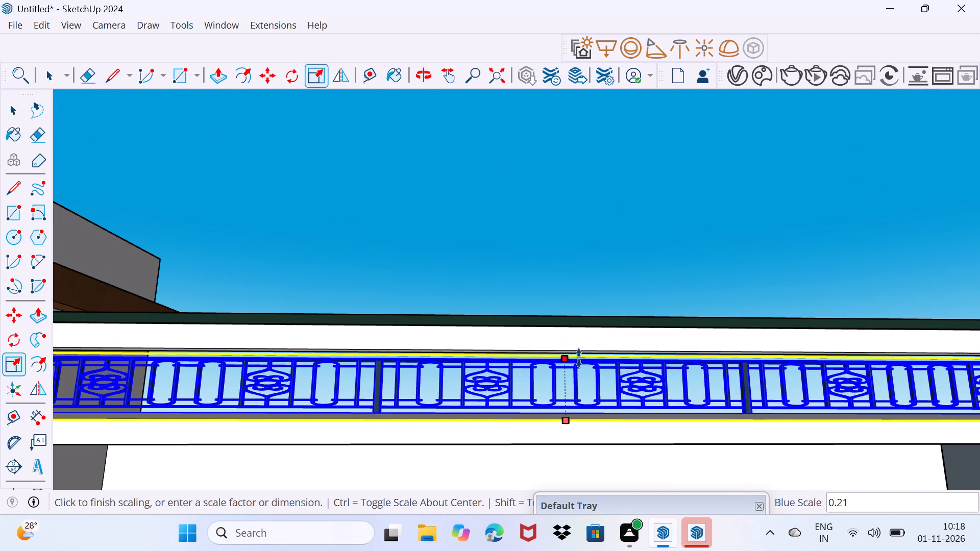
{"action": "left_click", "coordinate": [578, 355]}
{"action": "key", "text": "space"}
{"action": "left_click_drag", "start_coordinate": [540, 394], "coordinate": [575, 269]}
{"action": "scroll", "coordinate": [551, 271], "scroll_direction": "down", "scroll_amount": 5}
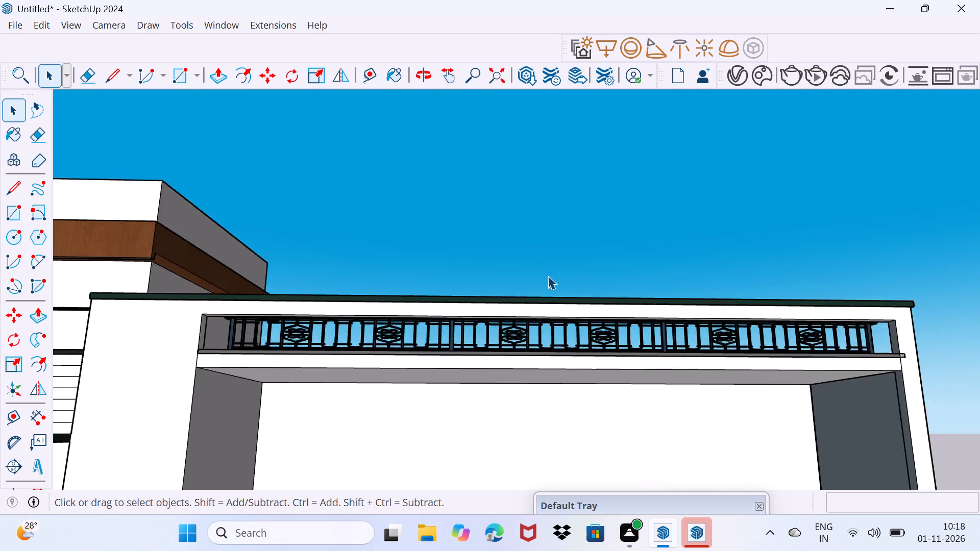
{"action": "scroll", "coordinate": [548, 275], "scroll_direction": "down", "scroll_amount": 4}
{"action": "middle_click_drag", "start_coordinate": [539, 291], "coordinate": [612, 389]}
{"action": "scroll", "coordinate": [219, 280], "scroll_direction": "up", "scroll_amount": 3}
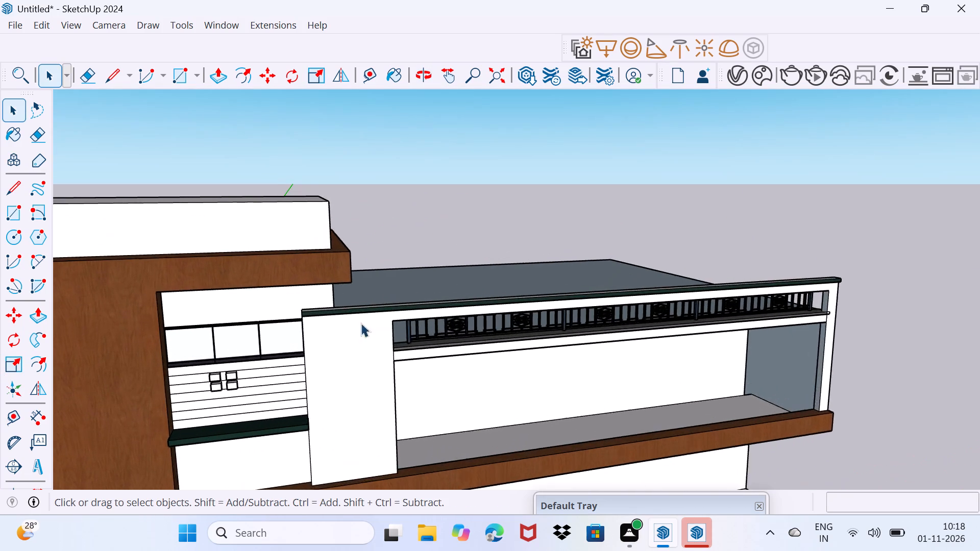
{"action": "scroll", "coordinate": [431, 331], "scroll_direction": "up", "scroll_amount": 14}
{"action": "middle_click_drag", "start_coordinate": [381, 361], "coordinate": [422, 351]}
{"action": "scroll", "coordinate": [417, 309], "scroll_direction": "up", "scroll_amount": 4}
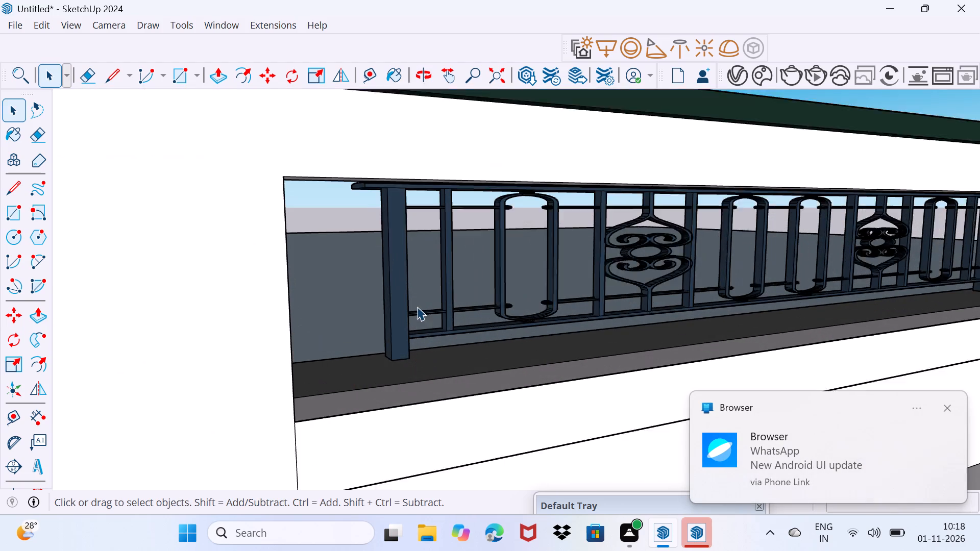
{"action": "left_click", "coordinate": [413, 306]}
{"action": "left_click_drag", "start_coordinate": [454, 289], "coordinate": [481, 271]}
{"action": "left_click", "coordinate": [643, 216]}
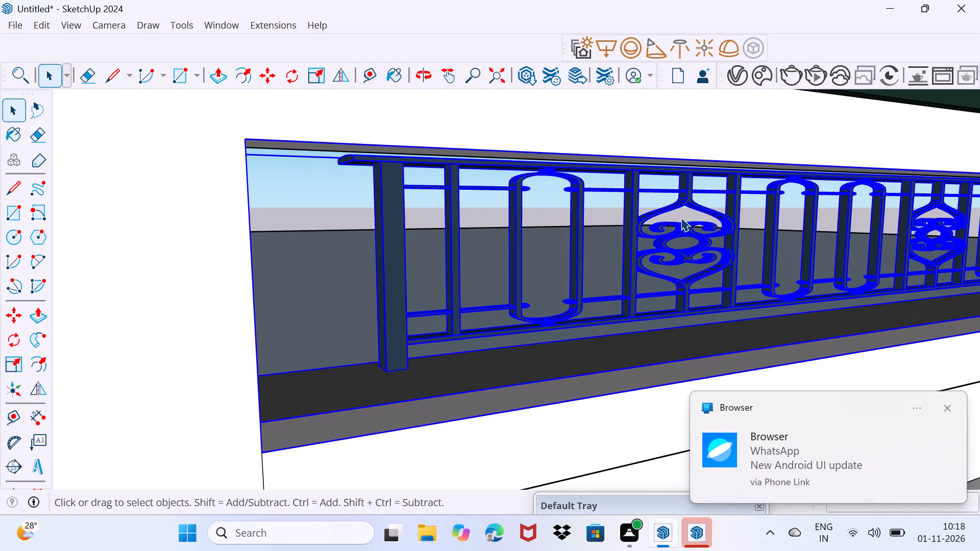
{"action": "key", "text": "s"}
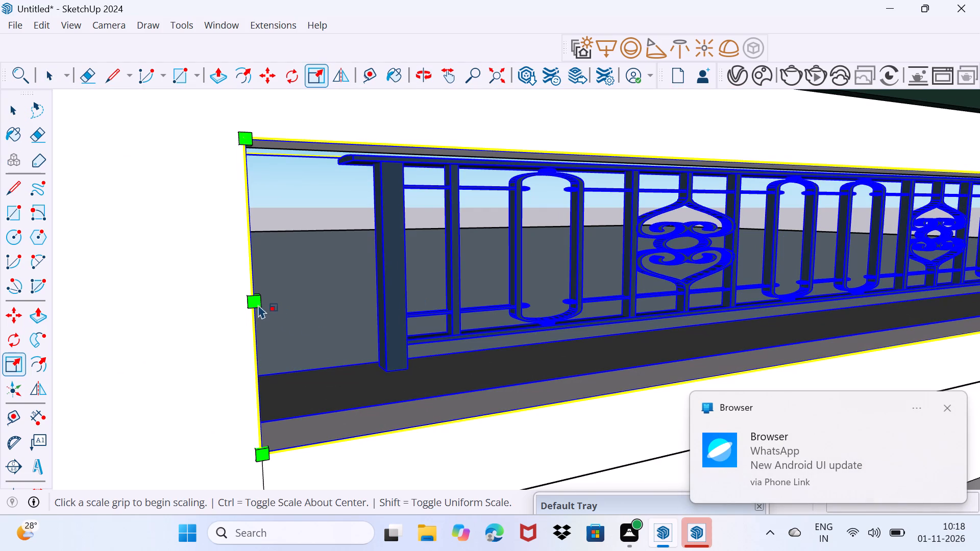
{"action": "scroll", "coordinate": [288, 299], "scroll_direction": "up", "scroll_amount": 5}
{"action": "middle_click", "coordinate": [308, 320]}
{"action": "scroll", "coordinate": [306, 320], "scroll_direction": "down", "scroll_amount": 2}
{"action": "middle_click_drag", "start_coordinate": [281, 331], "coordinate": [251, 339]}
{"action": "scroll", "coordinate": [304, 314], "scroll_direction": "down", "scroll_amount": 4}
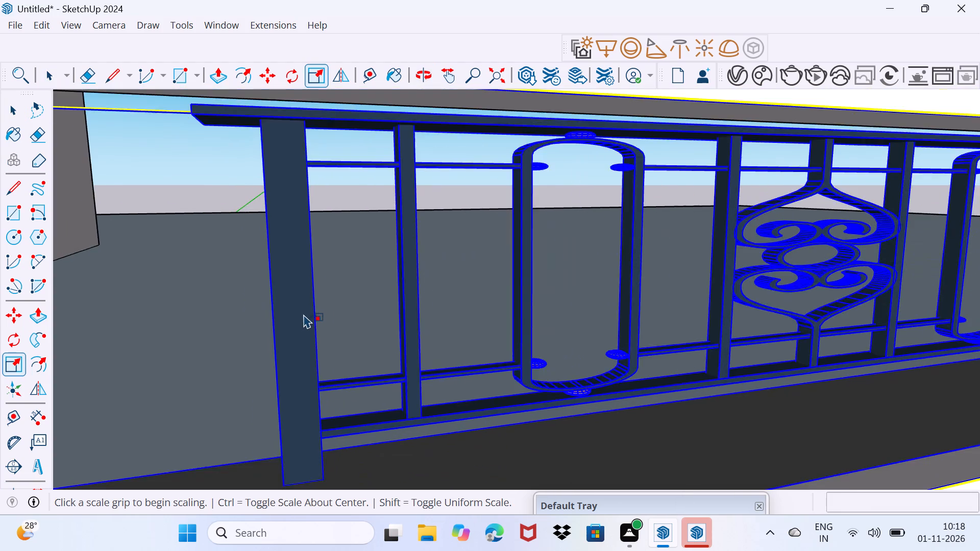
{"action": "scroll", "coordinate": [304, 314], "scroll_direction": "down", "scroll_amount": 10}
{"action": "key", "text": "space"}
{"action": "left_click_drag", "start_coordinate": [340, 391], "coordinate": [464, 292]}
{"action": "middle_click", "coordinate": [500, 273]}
Examine the building's front facade and the fitted upper railing from several angles.
{"action": "scroll", "coordinate": [500, 273], "scroll_direction": "down", "scroll_amount": 9}
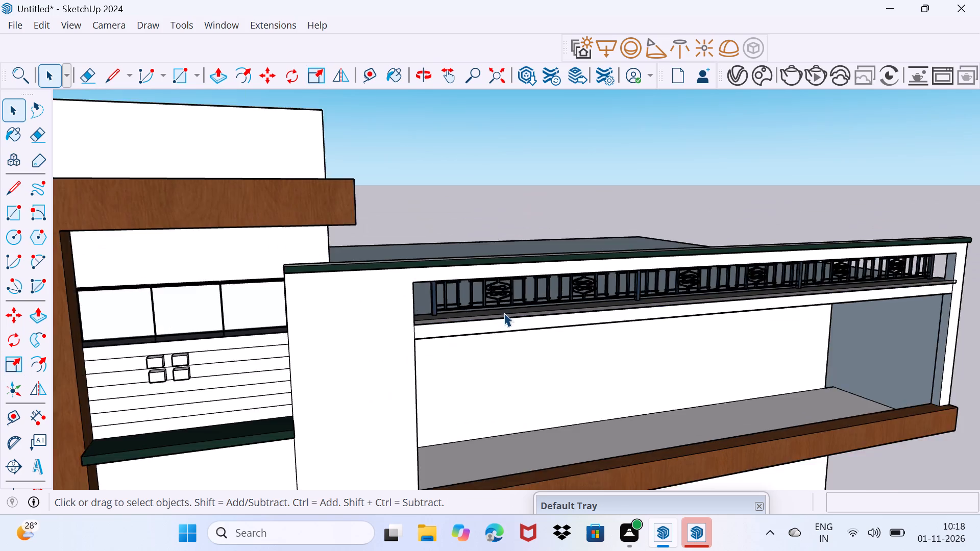
{"action": "scroll", "coordinate": [504, 313], "scroll_direction": "down", "scroll_amount": 11}
{"action": "middle_click_drag", "start_coordinate": [503, 315], "coordinate": [503, 322]}
{"action": "middle_click_drag", "start_coordinate": [503, 329], "coordinate": [403, 212], "text": "shift"}
{"action": "scroll", "coordinate": [438, 286], "scroll_direction": "up", "scroll_amount": 4}
{"action": "middle_click_drag", "start_coordinate": [436, 276], "coordinate": [366, 394]}
{"action": "scroll", "coordinate": [369, 396], "scroll_direction": "down", "scroll_amount": 3}
{"action": "middle_click_drag", "start_coordinate": [366, 397], "coordinate": [824, 386], "text": "shift"}
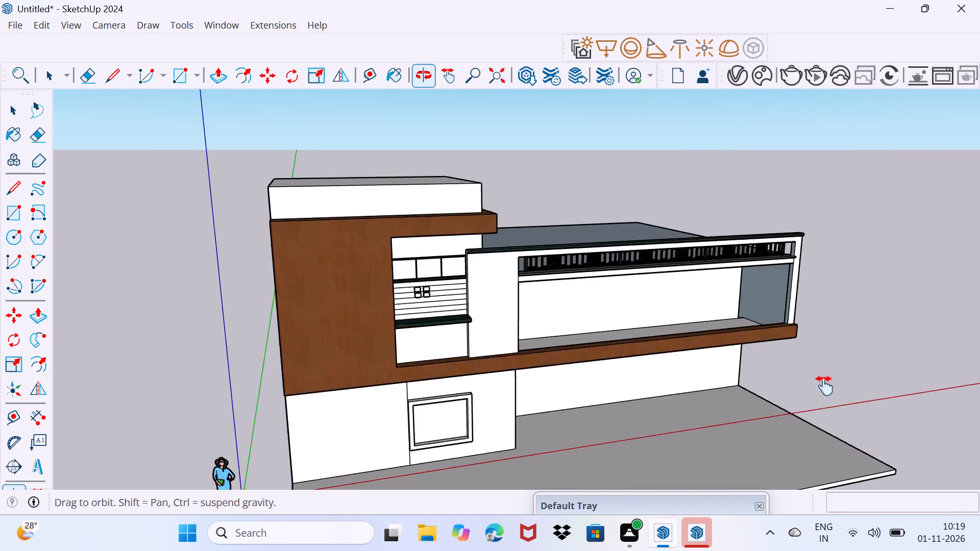
{"action": "middle_click_drag", "start_coordinate": [824, 386], "coordinate": [841, 381], "text": "shift"}
{"action": "scroll", "coordinate": [841, 381], "scroll_direction": "down", "scroll_amount": 1, "text": "shift"}
{"action": "middle_click_drag", "start_coordinate": [819, 384], "coordinate": [673, 275]}
{"action": "middle_click_drag", "start_coordinate": [866, 346], "coordinate": [406, 323], "text": "shift"}
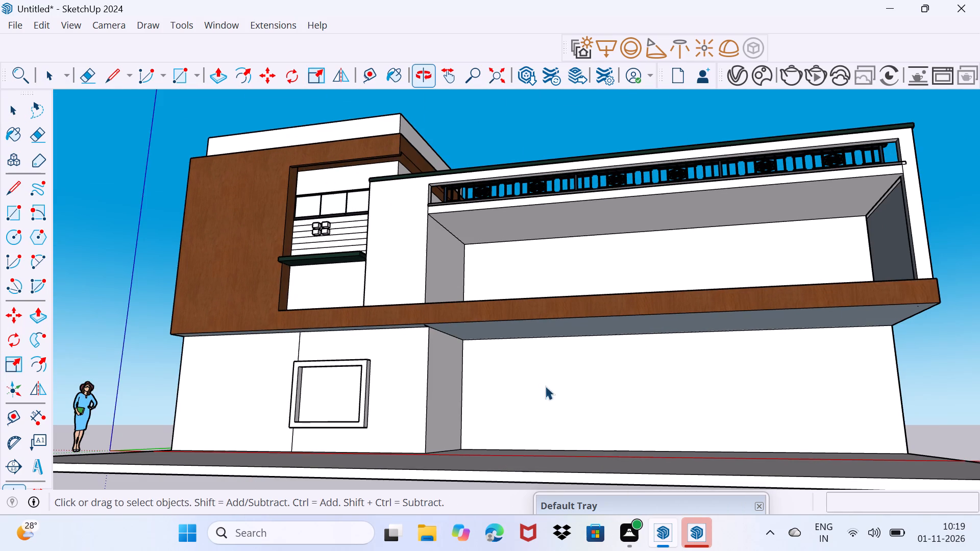
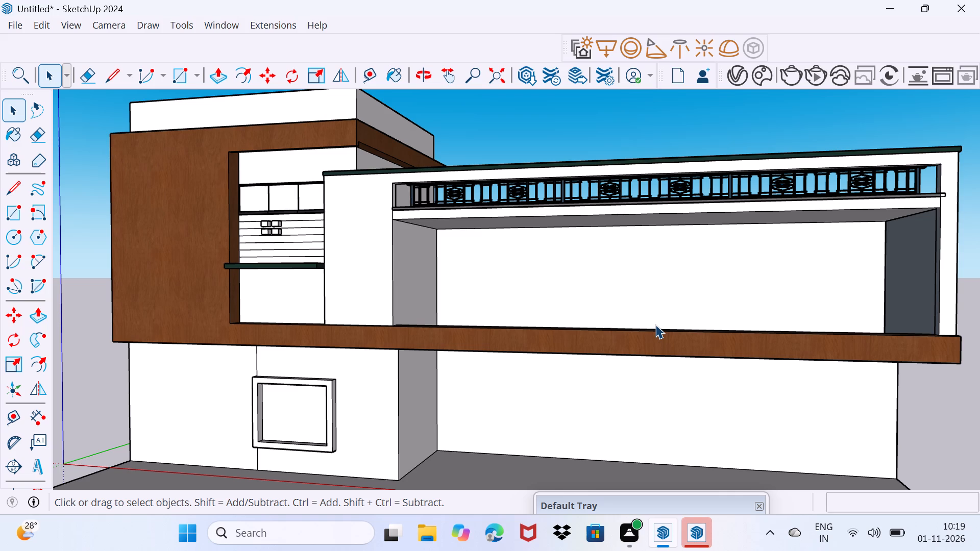
Copy the glass railing from the facade recess to the front corner at the far end of the terrace opening's floor.
{"action": "scroll", "coordinate": [610, 465], "scroll_direction": "down", "scroll_amount": 3}
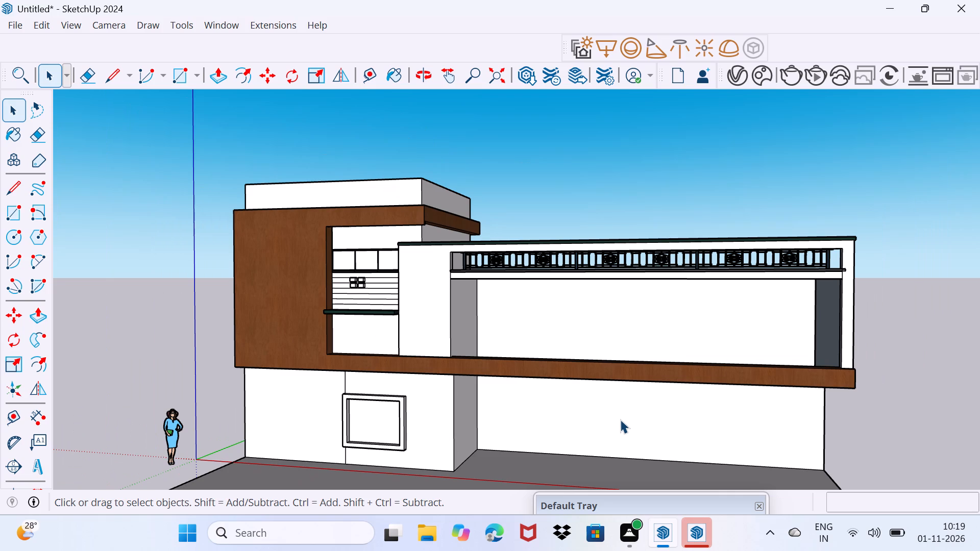
{"action": "scroll", "coordinate": [615, 408], "scroll_direction": "up", "scroll_amount": 2}
{"action": "left_click", "coordinate": [305, 221]}
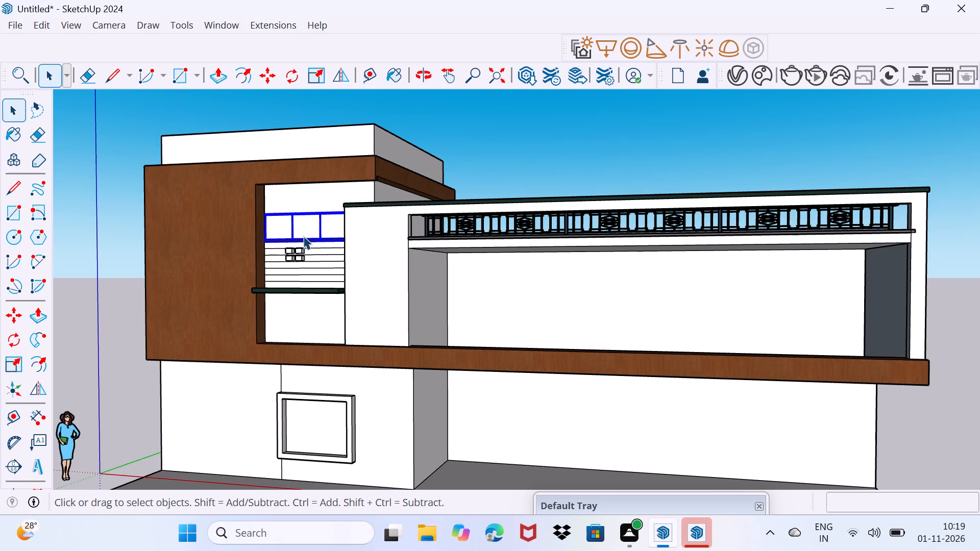
{"action": "scroll", "coordinate": [306, 232], "scroll_direction": "up", "scroll_amount": 9}
{"action": "middle_click_drag", "start_coordinate": [347, 284], "coordinate": [506, 290]}
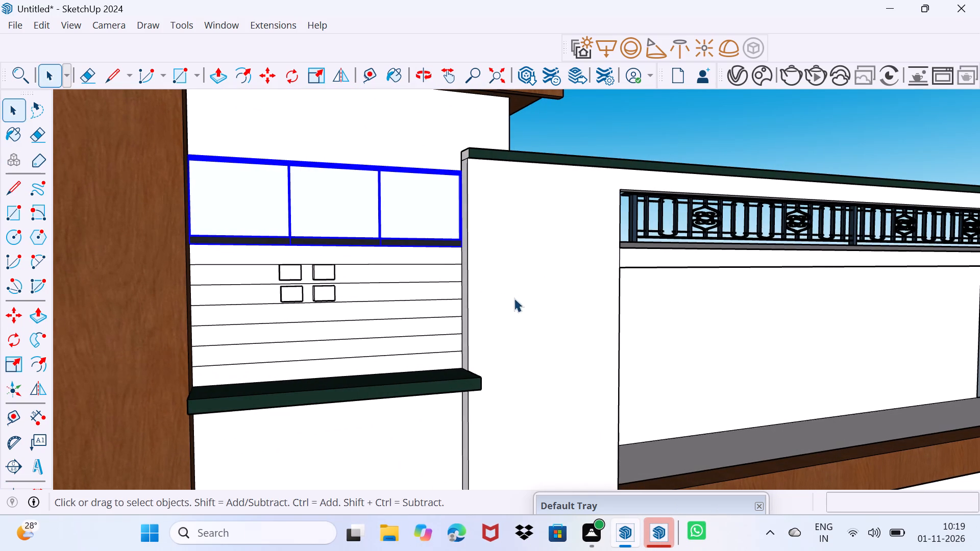
{"action": "key", "text": "m"}
{"action": "left_click", "coordinate": [456, 248]}
{"action": "scroll", "coordinate": [705, 291], "scroll_direction": "down", "scroll_amount": 5}
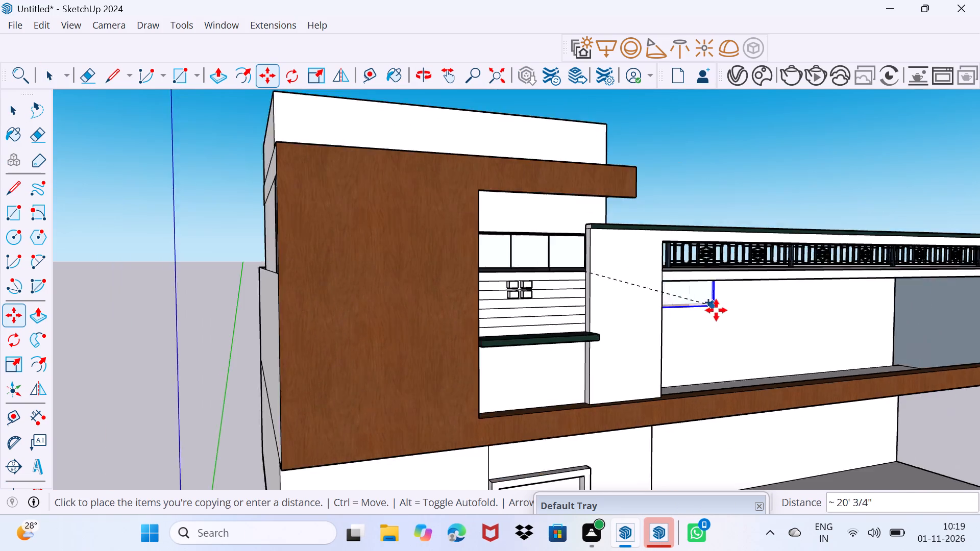
{"action": "scroll", "coordinate": [716, 310], "scroll_direction": "down", "scroll_amount": 5}
{"action": "middle_click_drag", "start_coordinate": [799, 339], "coordinate": [415, 315]}
{"action": "scroll", "coordinate": [483, 314], "scroll_direction": "up", "scroll_amount": 4}
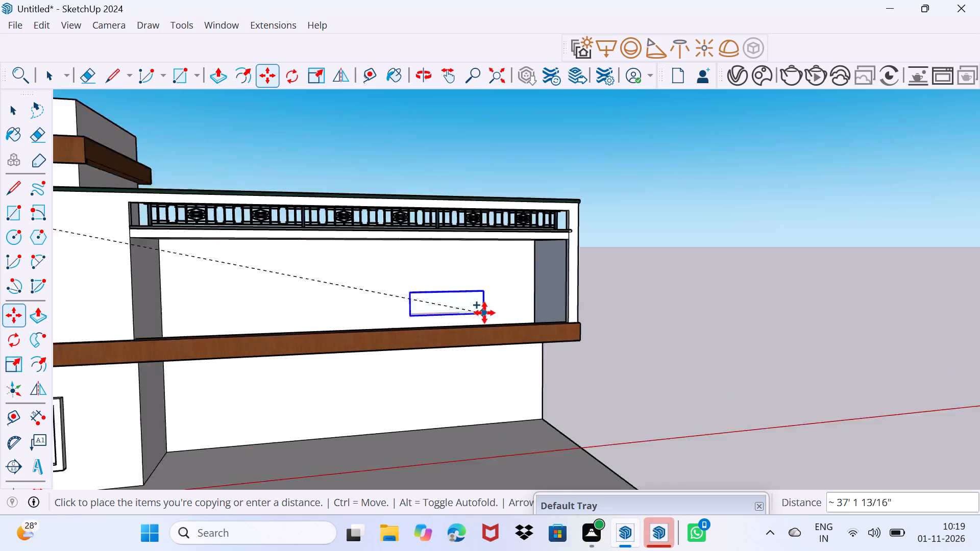
{"action": "scroll", "coordinate": [484, 313], "scroll_direction": "up", "scroll_amount": 12}
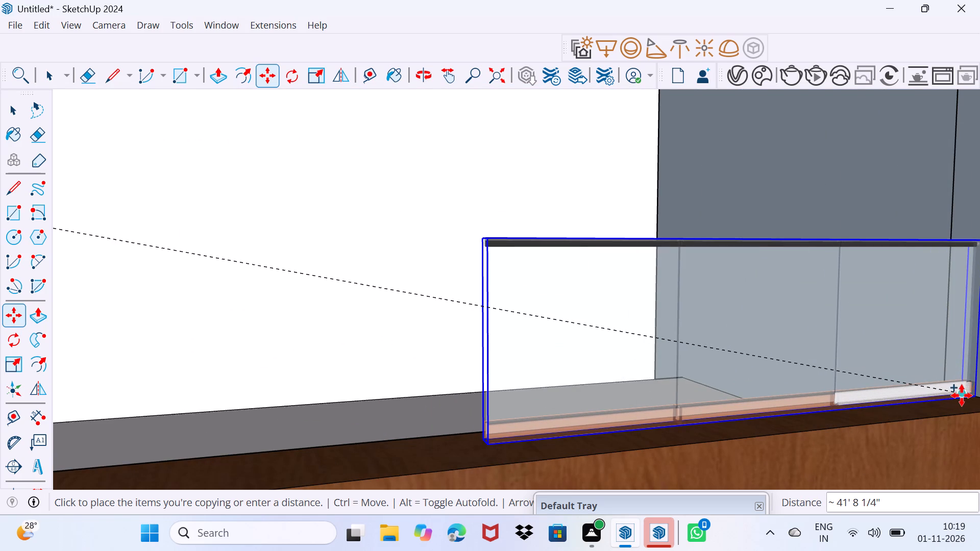
{"action": "middle_click", "coordinate": [962, 395]}
{"action": "left_click", "coordinate": [962, 395]}
{"action": "scroll", "coordinate": [918, 390], "scroll_direction": "down", "scroll_amount": 8}
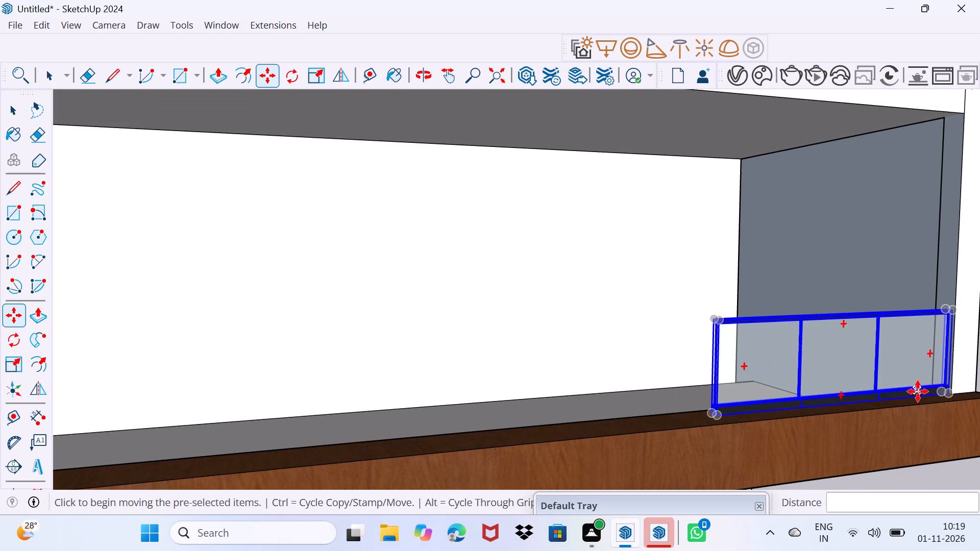
Scale the copied glass railing along the red axis so it spans the terrace opening to the opposite side wall.
{"action": "key", "text": "s"}
{"action": "scroll", "coordinate": [712, 372], "scroll_direction": "up", "scroll_amount": 7}
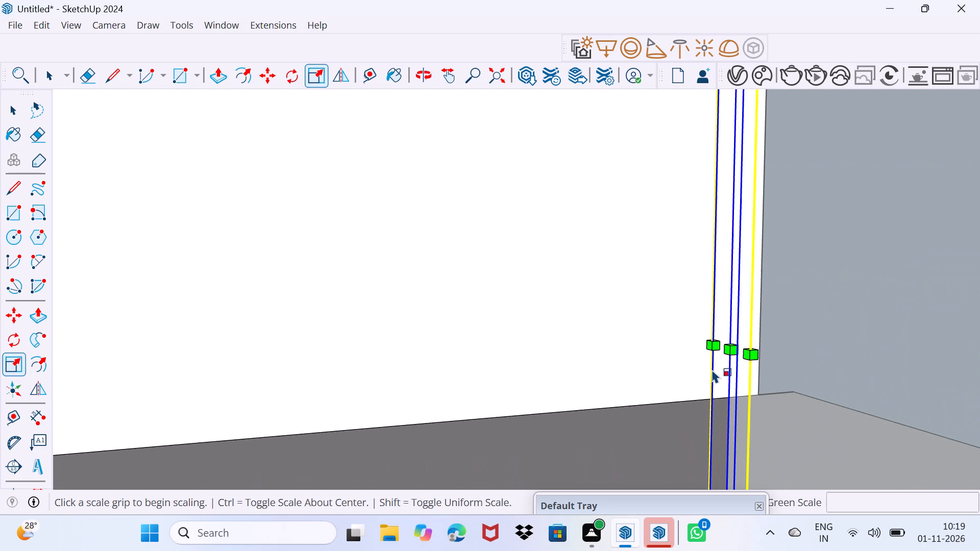
{"action": "left_click", "coordinate": [733, 347]}
{"action": "scroll", "coordinate": [653, 360], "scroll_direction": "down", "scroll_amount": 16}
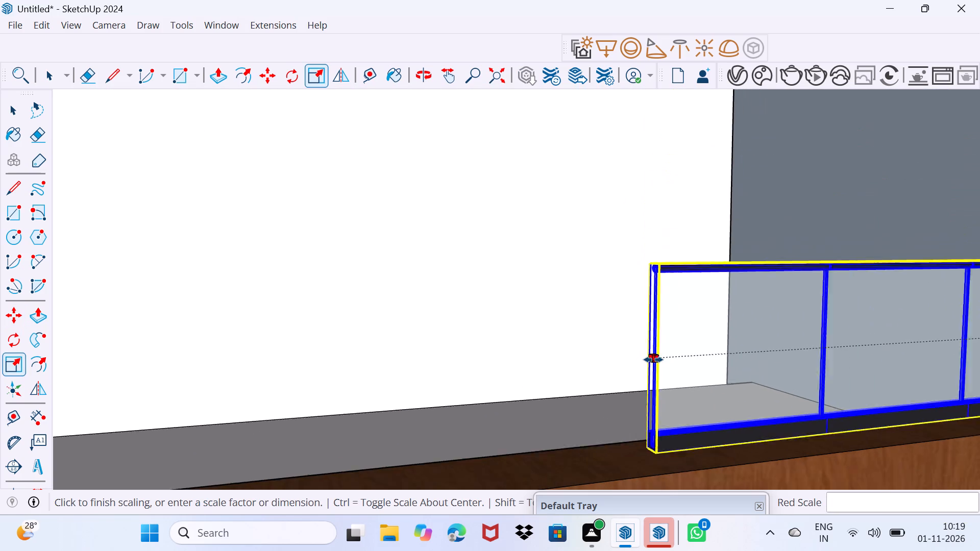
{"action": "scroll", "coordinate": [653, 360], "scroll_direction": "down", "scroll_amount": 12}
{"action": "middle_click_drag", "start_coordinate": [622, 385], "coordinate": [941, 314], "text": "shift"}
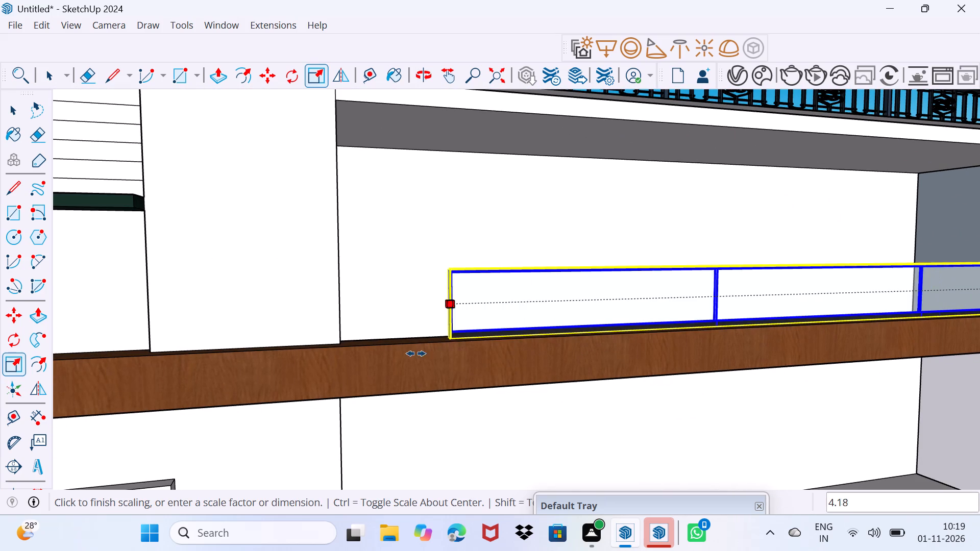
{"action": "left_click", "coordinate": [336, 322]}
Scale the terrace glass railing's height along the blue axis to about 1.4, and deselect it.
{"action": "scroll", "coordinate": [761, 251], "scroll_direction": "up", "scroll_amount": 3}
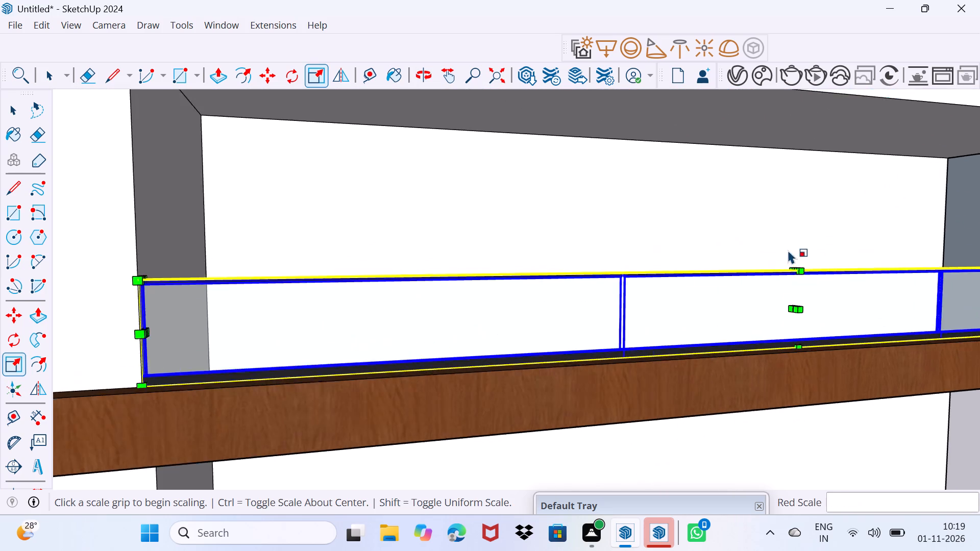
{"action": "scroll", "coordinate": [811, 292], "scroll_direction": "up", "scroll_amount": 4}
{"action": "middle_click_drag", "start_coordinate": [805, 292], "coordinate": [802, 347]}
{"action": "scroll", "coordinate": [791, 300], "scroll_direction": "up", "scroll_amount": 3}
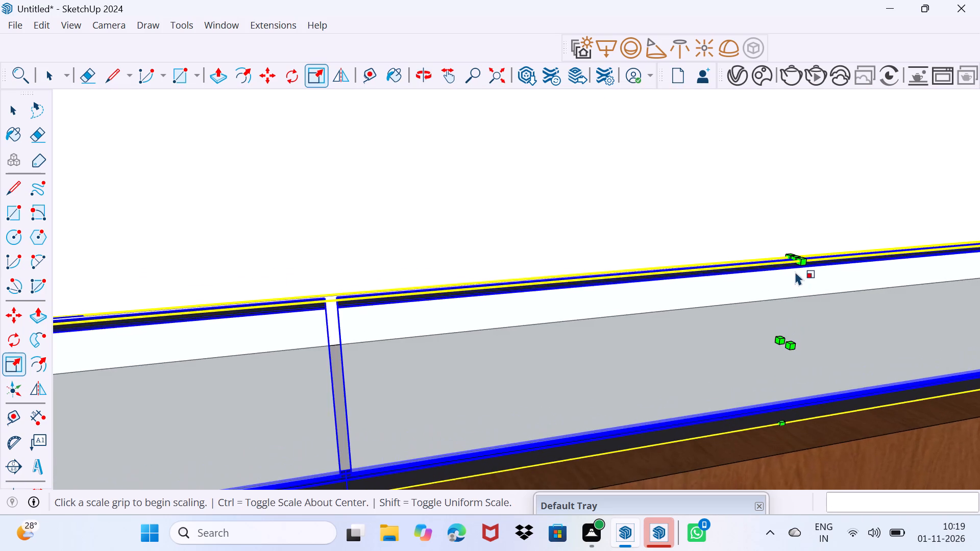
{"action": "scroll", "coordinate": [794, 268], "scroll_direction": "up", "scroll_amount": 11}
{"action": "left_click", "coordinate": [798, 247]}
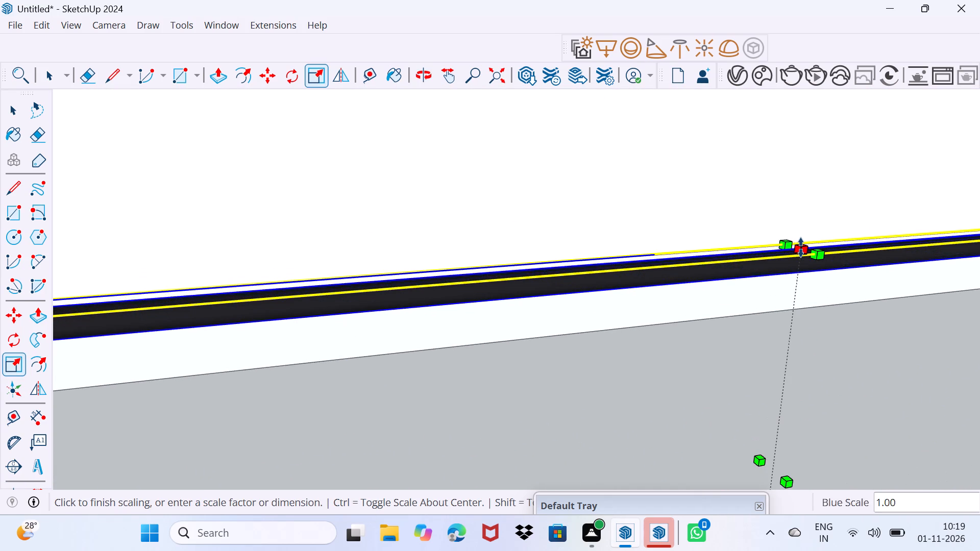
{"action": "scroll", "coordinate": [806, 168], "scroll_direction": "down", "scroll_amount": 14}
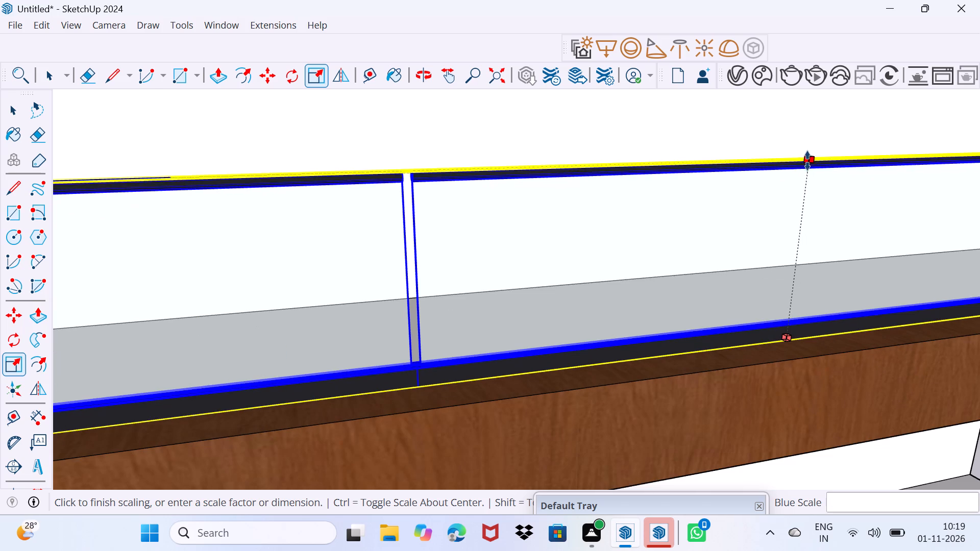
{"action": "left_click", "coordinate": [816, 124]}
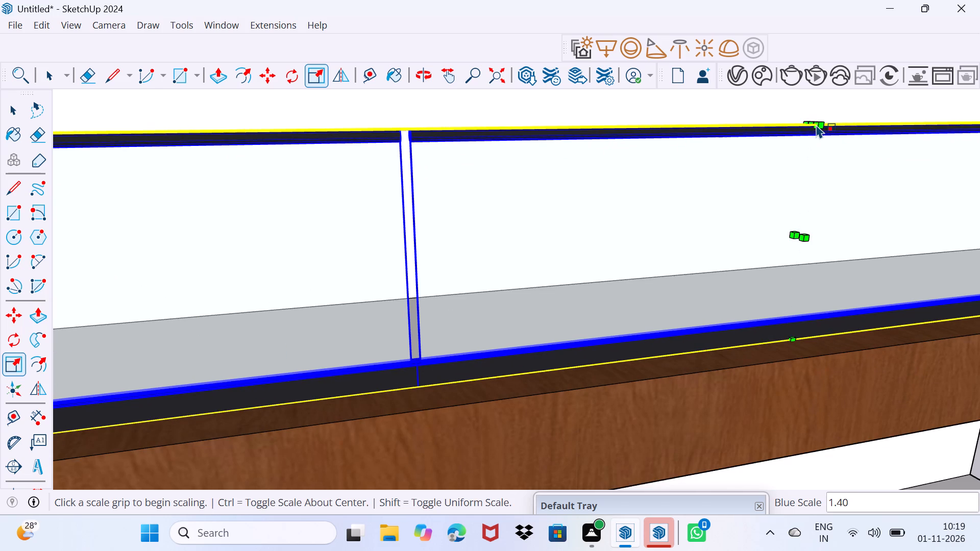
{"action": "key", "text": "space"}
{"action": "left_click_drag", "start_coordinate": [718, 249], "coordinate": [807, 144]}
Examine the front facade and the fitted terrace glass railing from several angles.
{"action": "scroll", "coordinate": [725, 211], "scroll_direction": "down", "scroll_amount": 14}
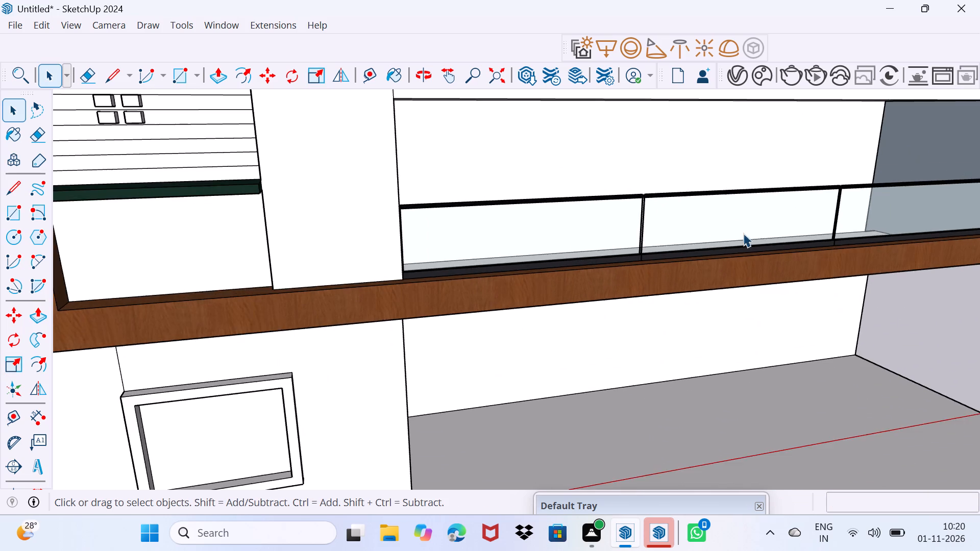
{"action": "middle_click_drag", "start_coordinate": [743, 233], "coordinate": [707, 195]}
{"action": "scroll", "coordinate": [710, 192], "scroll_direction": "down", "scroll_amount": 7}
{"action": "middle_click_drag", "start_coordinate": [745, 293], "coordinate": [718, 301]}
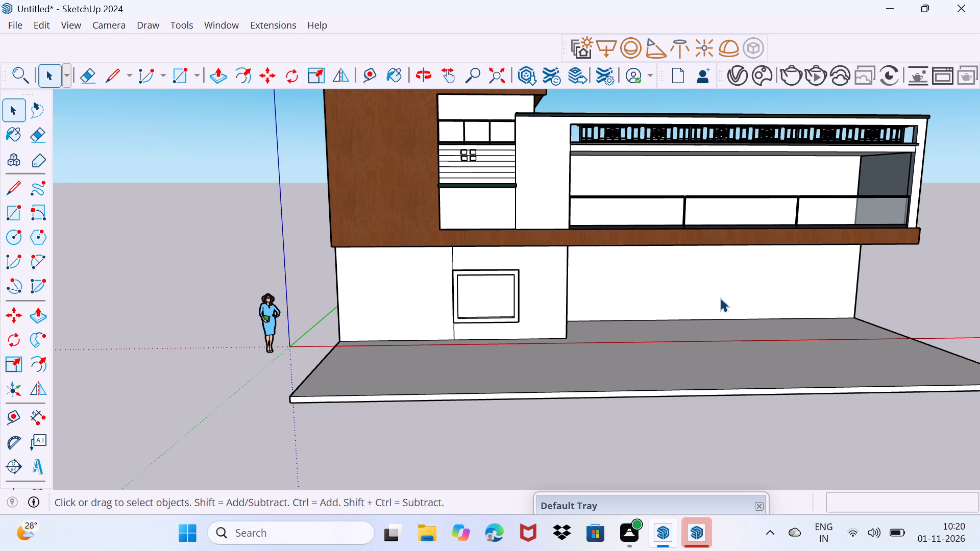
{"action": "scroll", "coordinate": [764, 263], "scroll_direction": "up", "scroll_amount": 1}
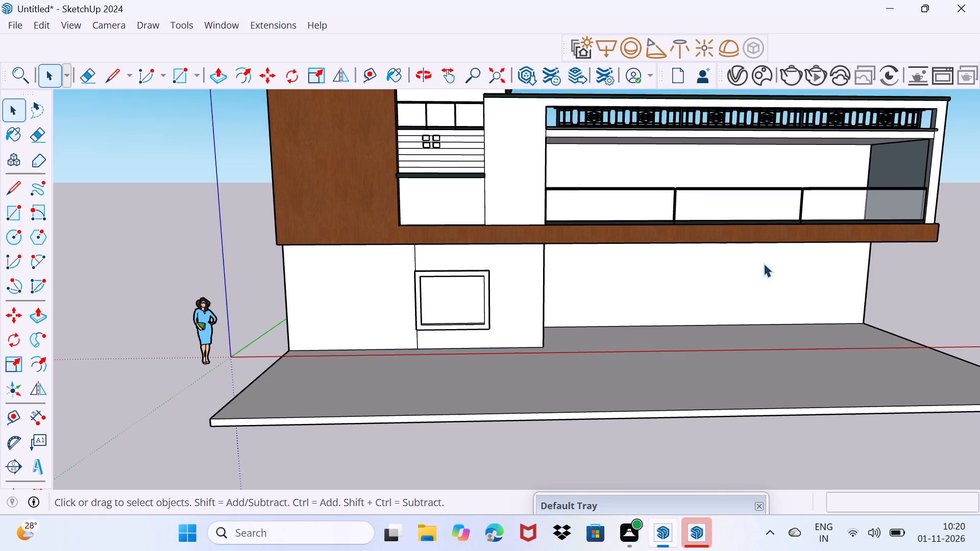
{"action": "scroll", "coordinate": [726, 204], "scroll_direction": "up", "scroll_amount": 4}
{"action": "middle_click_drag", "start_coordinate": [719, 174], "coordinate": [699, 307]}
{"action": "scroll", "coordinate": [702, 272], "scroll_direction": "up", "scroll_amount": 2}
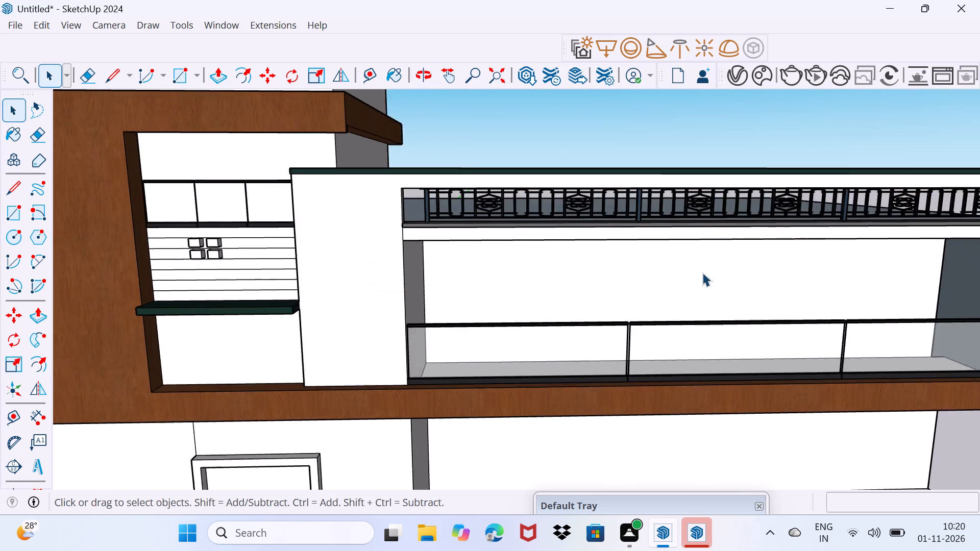
Draw a window rectangle about 9' 7" by 6' 2 5/8" on the terrace's back wall, above floor level.
{"action": "scroll", "coordinate": [702, 272], "scroll_direction": "up", "scroll_amount": 5}
{"action": "middle_click_drag", "start_coordinate": [697, 288], "coordinate": [537, 279], "text": "shift"}
{"action": "middle_click_drag", "start_coordinate": [545, 291], "coordinate": [588, 298]}
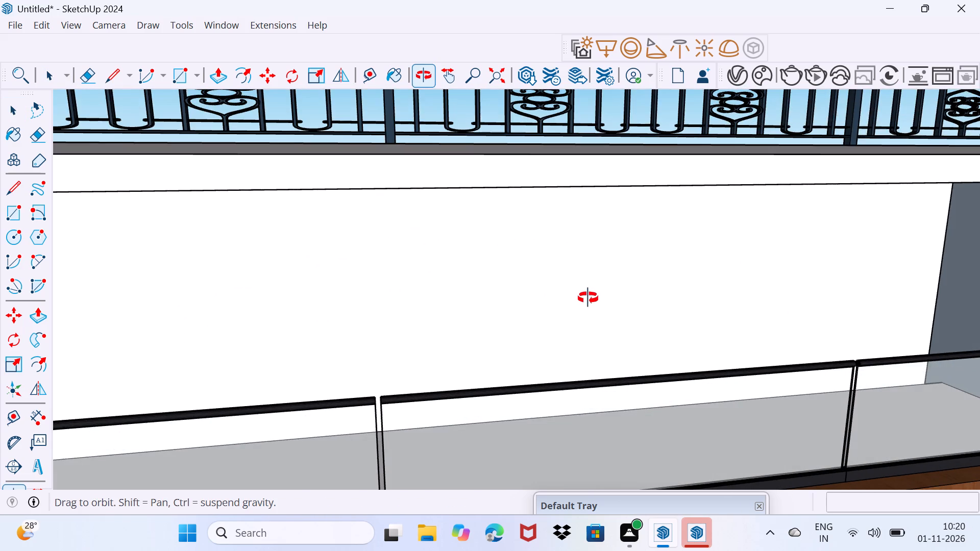
{"action": "middle_click_drag", "start_coordinate": [588, 298], "coordinate": [587, 298]}
{"action": "key", "text": "r"}
{"action": "middle_click_drag", "start_coordinate": [567, 251], "coordinate": [560, 231]}
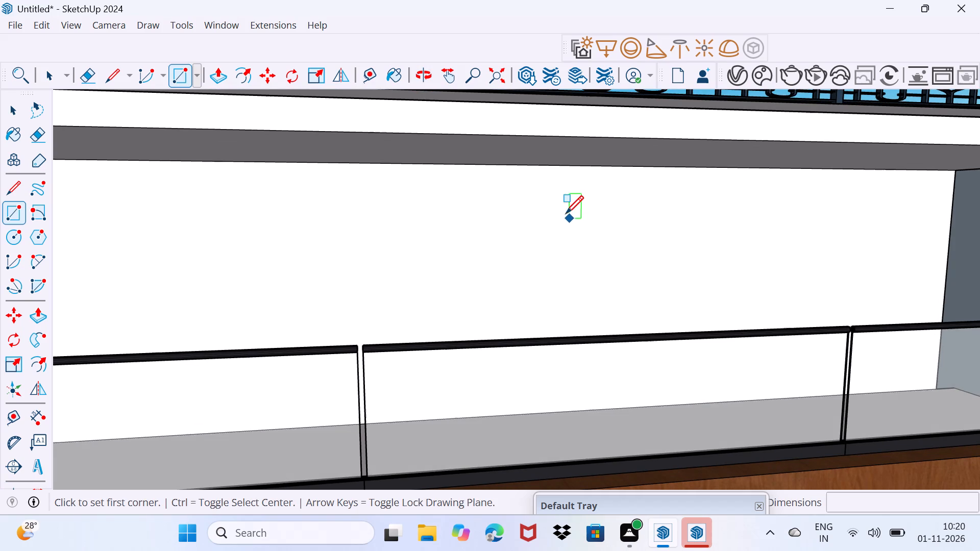
{"action": "left_click", "coordinate": [549, 204]}
{"action": "middle_click_drag", "start_coordinate": [716, 283], "coordinate": [739, 320]}
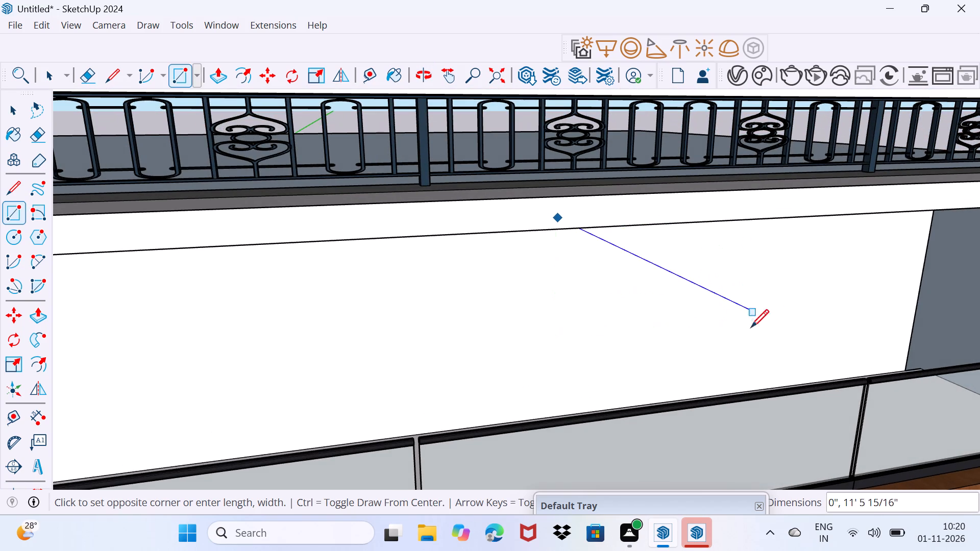
{"action": "left_click", "coordinate": [768, 353]}
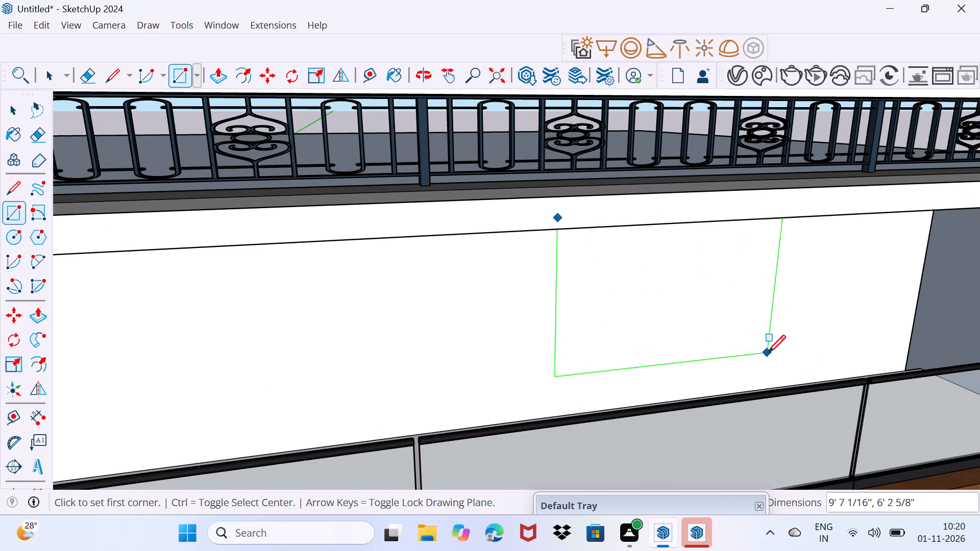
{"action": "key", "text": "space"}
Draw an upright door rectangle rising from the floor edge of the terrace's back wall, near the end beside the facade recess.
{"action": "middle_click_drag", "start_coordinate": [546, 353], "coordinate": [499, 312]}
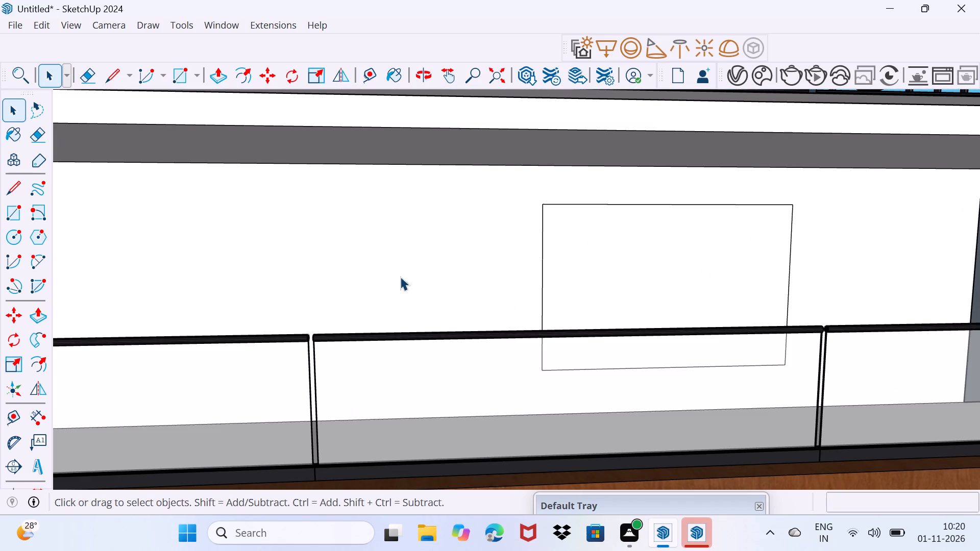
{"action": "middle_click_drag", "start_coordinate": [400, 277], "coordinate": [702, 347]}
{"action": "scroll", "coordinate": [614, 371], "scroll_direction": "up", "scroll_amount": 2}
{"action": "middle_click_drag", "start_coordinate": [614, 371], "coordinate": [577, 299], "text": "shift"}
{"action": "middle_click_drag", "start_coordinate": [539, 285], "coordinate": [544, 264]}
{"action": "middle_click_drag", "start_coordinate": [537, 287], "coordinate": [538, 319]}
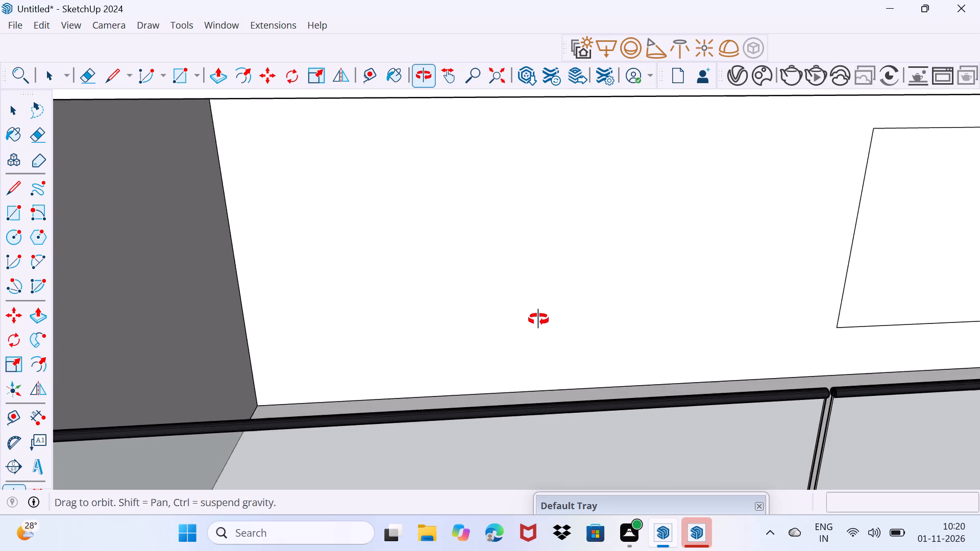
{"action": "middle_click_drag", "start_coordinate": [538, 319], "coordinate": [538, 327]}
{"action": "key", "text": "r"}
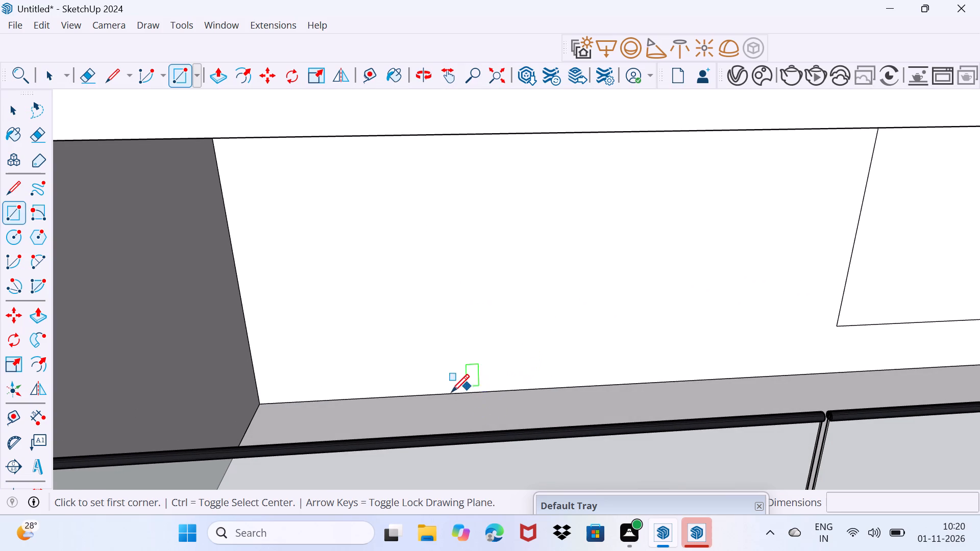
{"action": "left_click", "coordinate": [395, 395]}
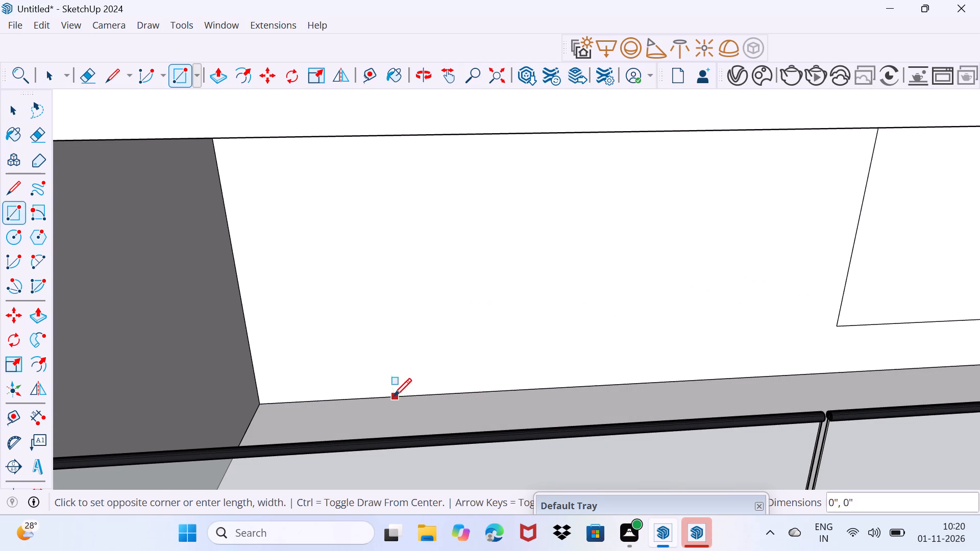
{"action": "scroll", "coordinate": [570, 221], "scroll_direction": "down", "scroll_amount": 3}
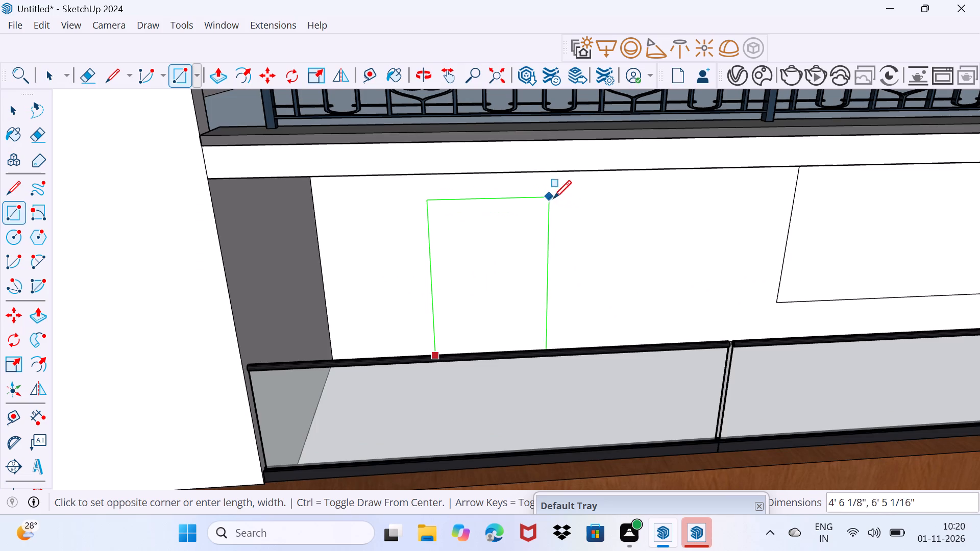
{"action": "left_click", "coordinate": [563, 199]}
{"action": "key", "text": "space"}
Push the door rectangle into the terrace's back wall to form a recessed doorway.
{"action": "left_click", "coordinate": [501, 284]}
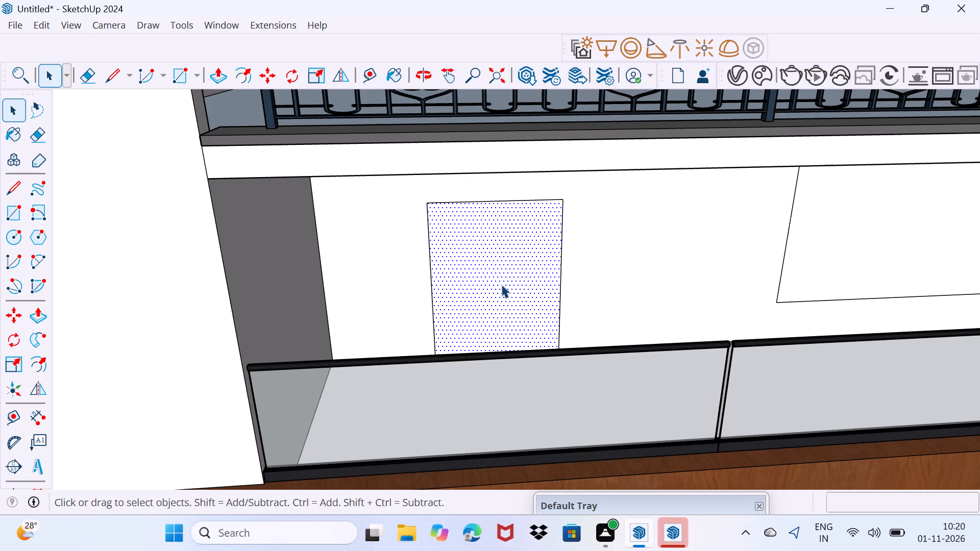
{"action": "key", "text": "p"}
{"action": "left_click", "coordinate": [501, 284]}
{"action": "left_click", "coordinate": [507, 256]}
{"action": "key", "text": "space"}
Push the window rectangle into the terrace's back wall to form a recessed window opening, and clear the selection.
{"action": "left_click", "coordinate": [914, 244]}
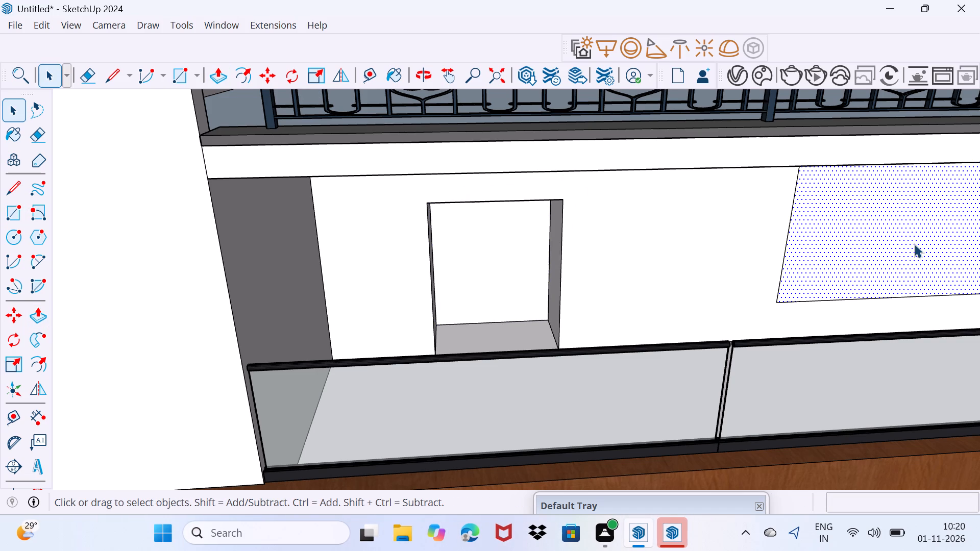
{"action": "key", "text": "p"}
{"action": "left_click", "coordinate": [914, 244]}
{"action": "left_click", "coordinate": [864, 220]}
{"action": "key", "text": "space"}
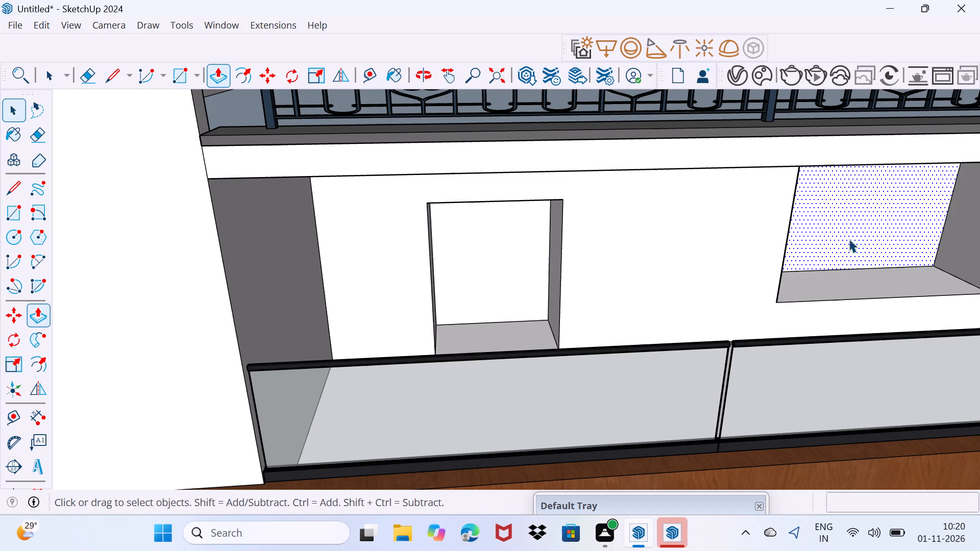
{"action": "left_click_drag", "start_coordinate": [804, 282], "coordinate": [852, 214]}
Open 3D Warehouse to browse for models.
{"action": "middle_click_drag", "start_coordinate": [821, 247], "coordinate": [772, 258]}
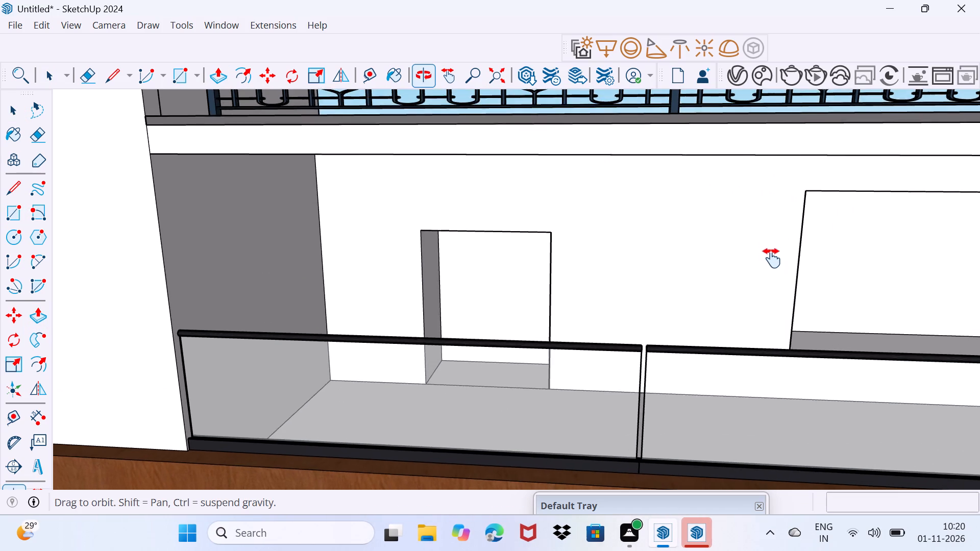
{"action": "middle_click_drag", "start_coordinate": [772, 258], "coordinate": [772, 259]}
{"action": "middle_click_drag", "start_coordinate": [698, 275], "coordinate": [733, 285]}
{"action": "scroll", "coordinate": [733, 285], "scroll_direction": "down", "scroll_amount": 1}
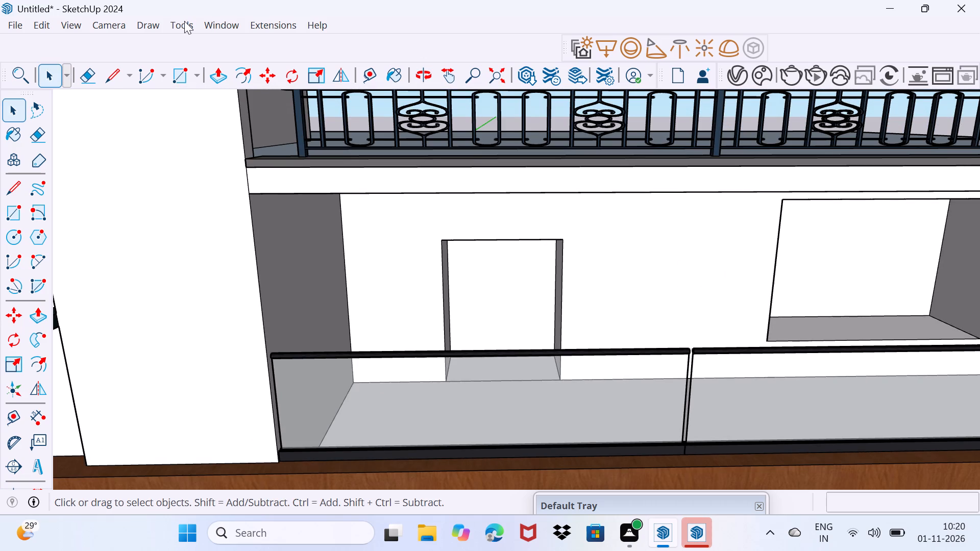
{"action": "left_click", "coordinate": [215, 23]}
{"action": "left_click", "coordinate": [276, 147]}
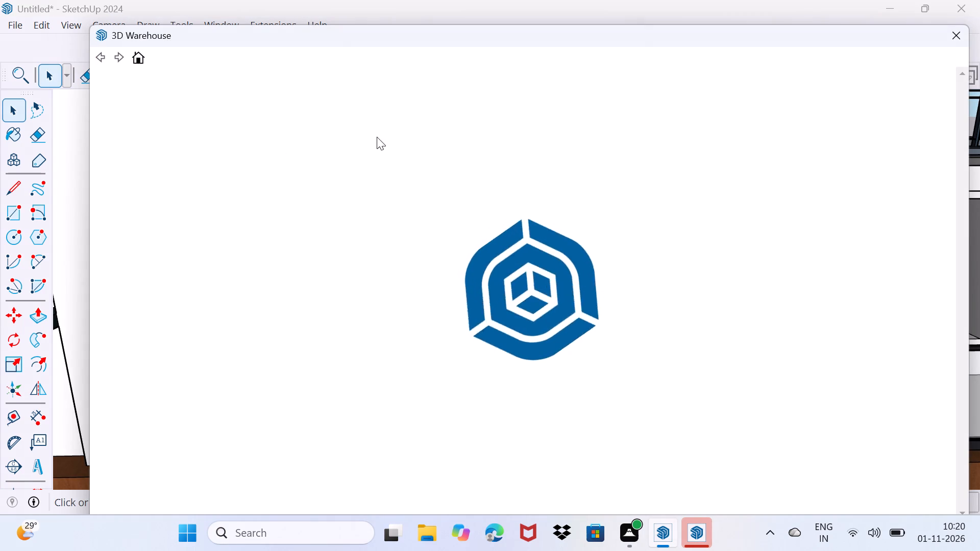
{"action": "scroll", "coordinate": [438, 207], "scroll_direction": "down", "scroll_amount": 2}
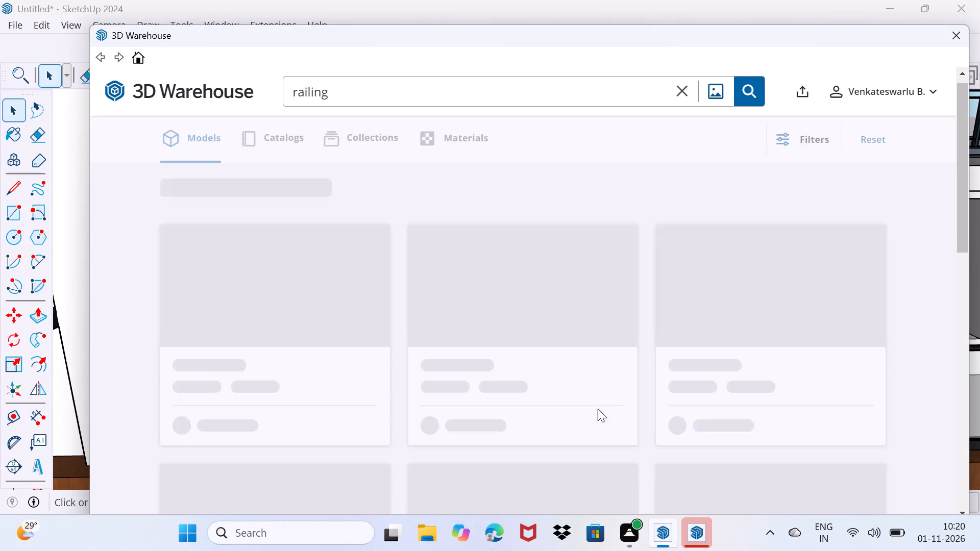
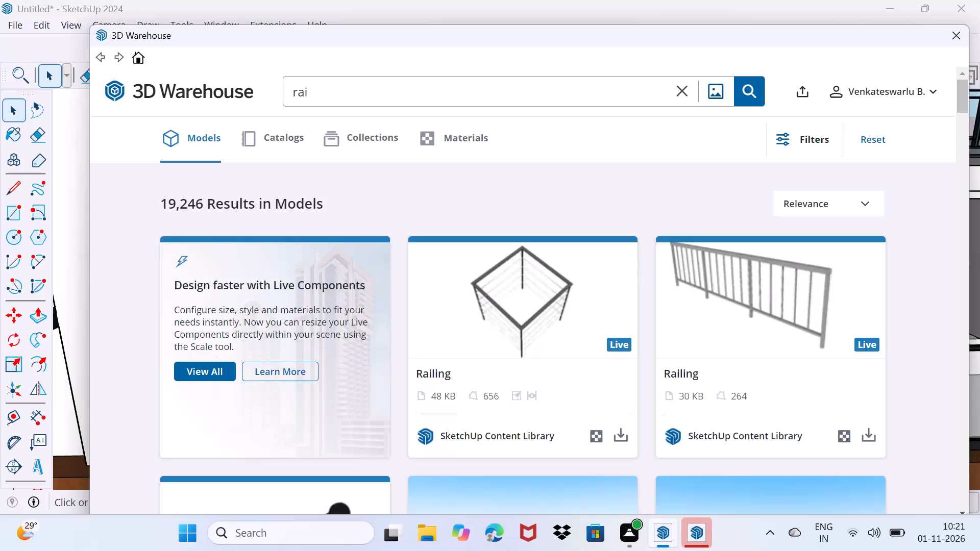
Search the 3D Warehouse models for doors.
{"action": "key", "text": "BackSpace"}
{"action": "key", "text": "d"}
{"action": "key", "text": "BackSpace"}
{"action": "key", "text": "s"}
{"action": "key", "text": "BackSpace"}
{"action": "type", "text": "doors"}
{"action": "key", "text": "space"}
{"action": "key", "text": "Return"}
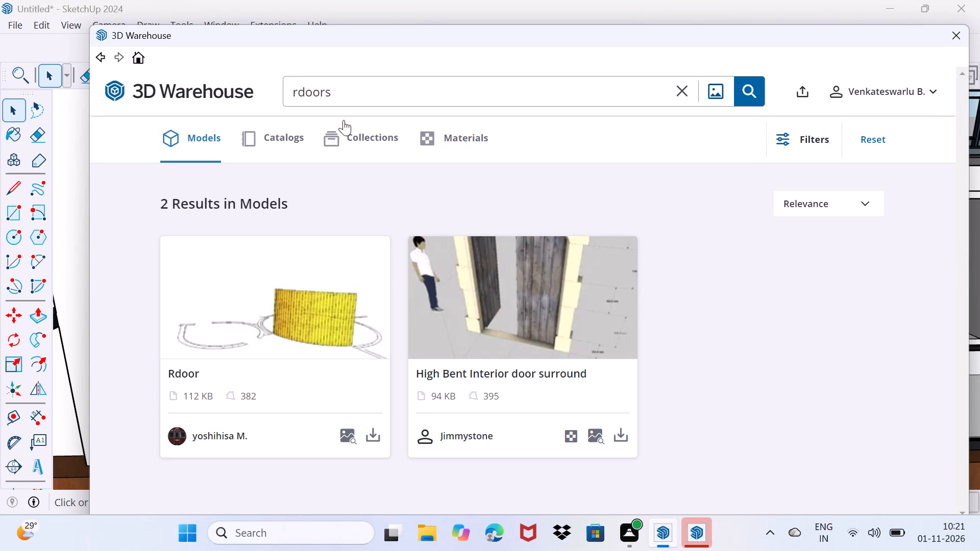
{"action": "left_click", "coordinate": [298, 91]}
{"action": "key", "text": "BackSpace"}
{"action": "key", "text": "Return"}
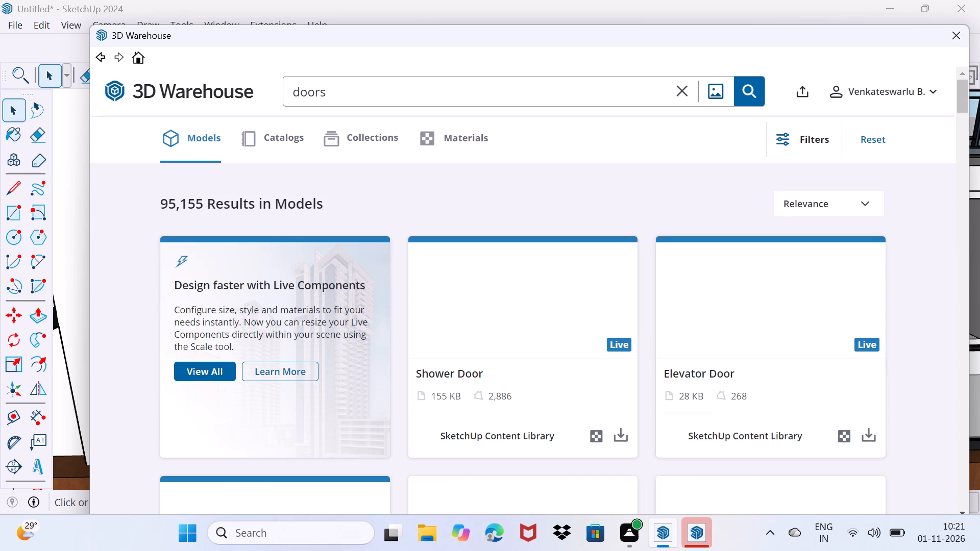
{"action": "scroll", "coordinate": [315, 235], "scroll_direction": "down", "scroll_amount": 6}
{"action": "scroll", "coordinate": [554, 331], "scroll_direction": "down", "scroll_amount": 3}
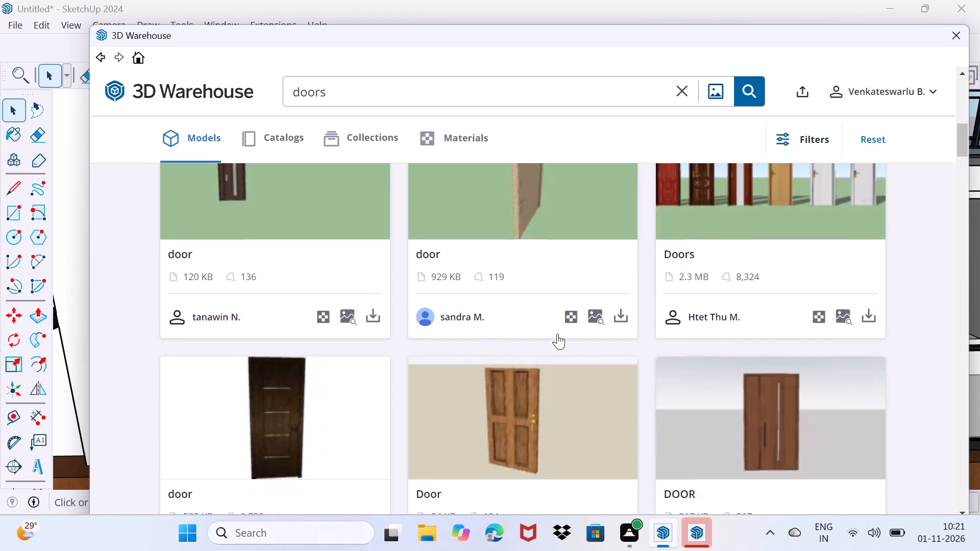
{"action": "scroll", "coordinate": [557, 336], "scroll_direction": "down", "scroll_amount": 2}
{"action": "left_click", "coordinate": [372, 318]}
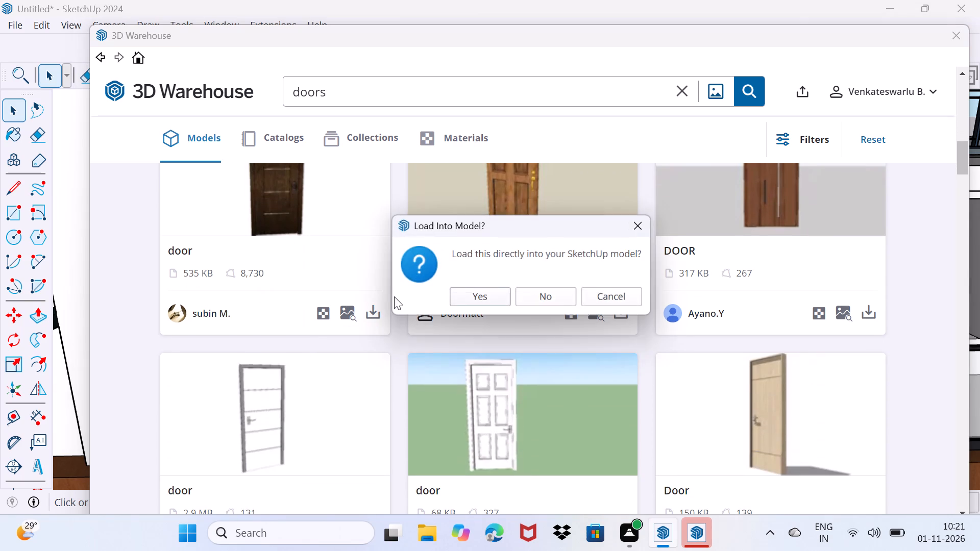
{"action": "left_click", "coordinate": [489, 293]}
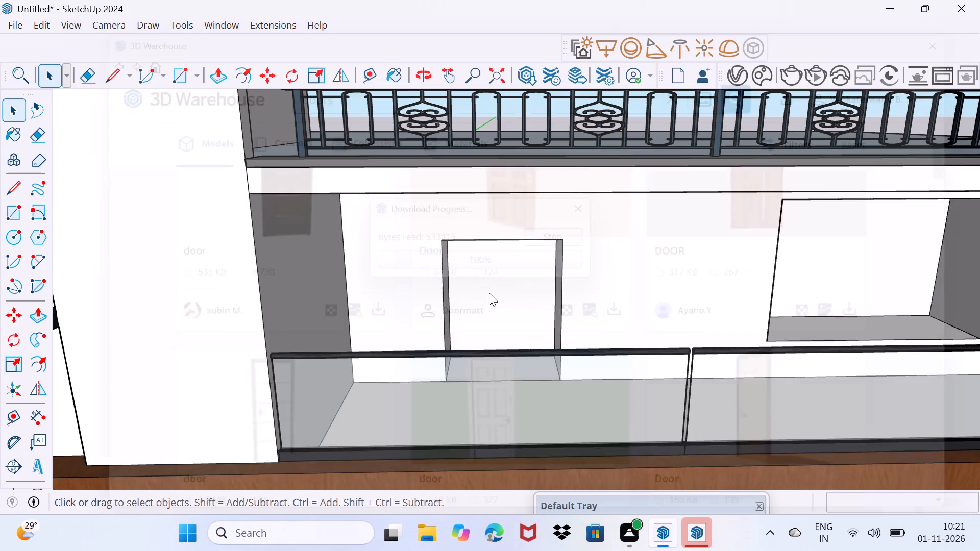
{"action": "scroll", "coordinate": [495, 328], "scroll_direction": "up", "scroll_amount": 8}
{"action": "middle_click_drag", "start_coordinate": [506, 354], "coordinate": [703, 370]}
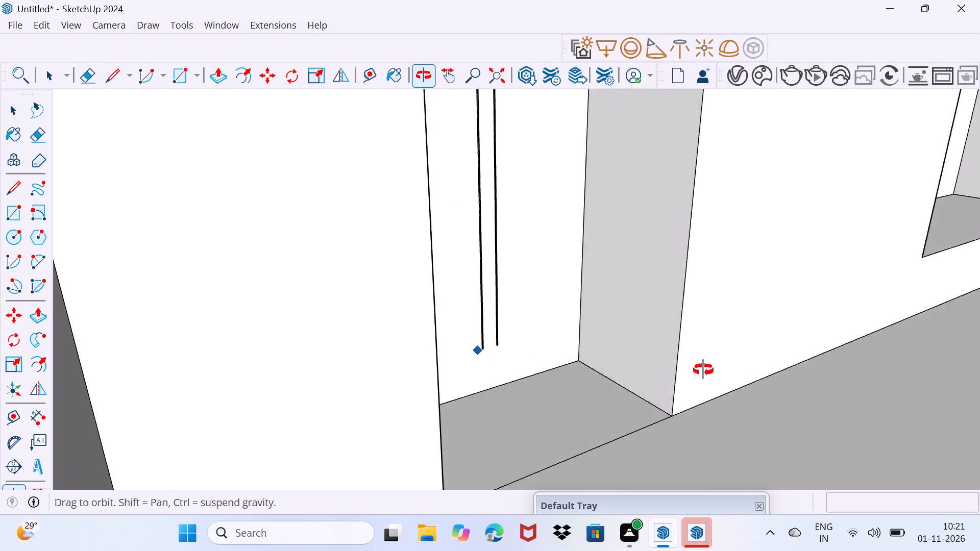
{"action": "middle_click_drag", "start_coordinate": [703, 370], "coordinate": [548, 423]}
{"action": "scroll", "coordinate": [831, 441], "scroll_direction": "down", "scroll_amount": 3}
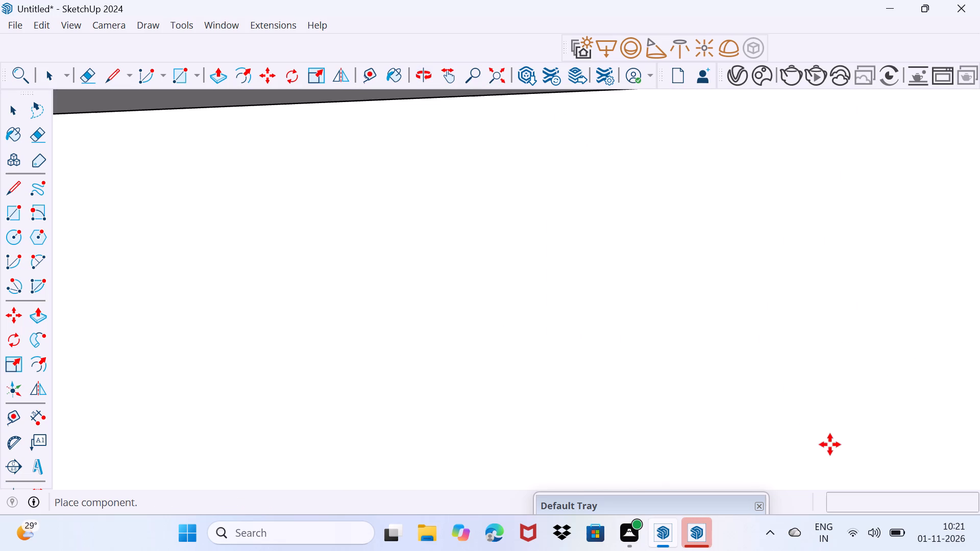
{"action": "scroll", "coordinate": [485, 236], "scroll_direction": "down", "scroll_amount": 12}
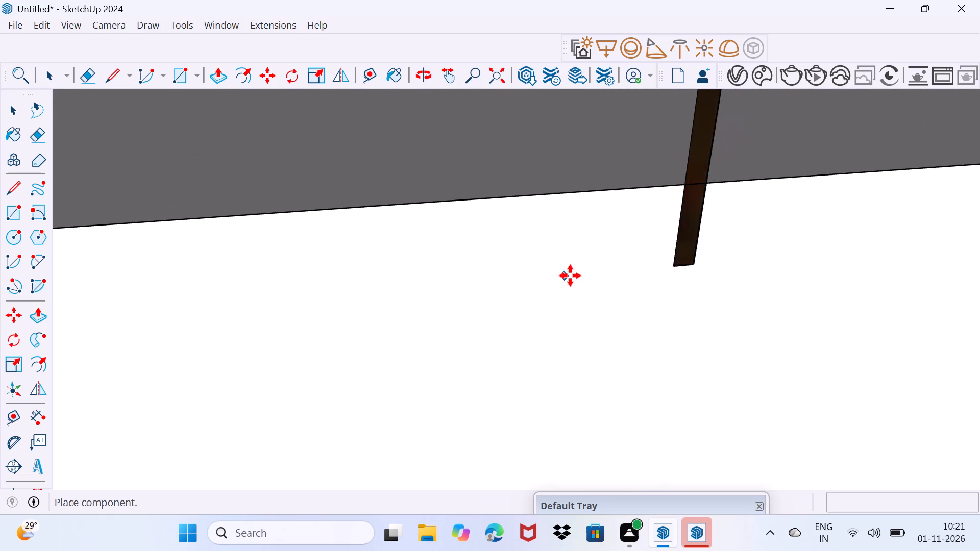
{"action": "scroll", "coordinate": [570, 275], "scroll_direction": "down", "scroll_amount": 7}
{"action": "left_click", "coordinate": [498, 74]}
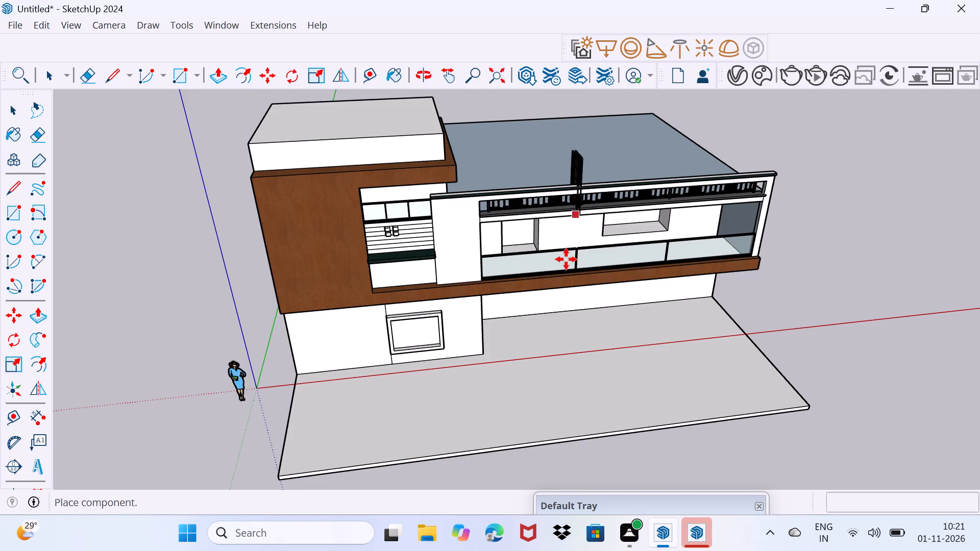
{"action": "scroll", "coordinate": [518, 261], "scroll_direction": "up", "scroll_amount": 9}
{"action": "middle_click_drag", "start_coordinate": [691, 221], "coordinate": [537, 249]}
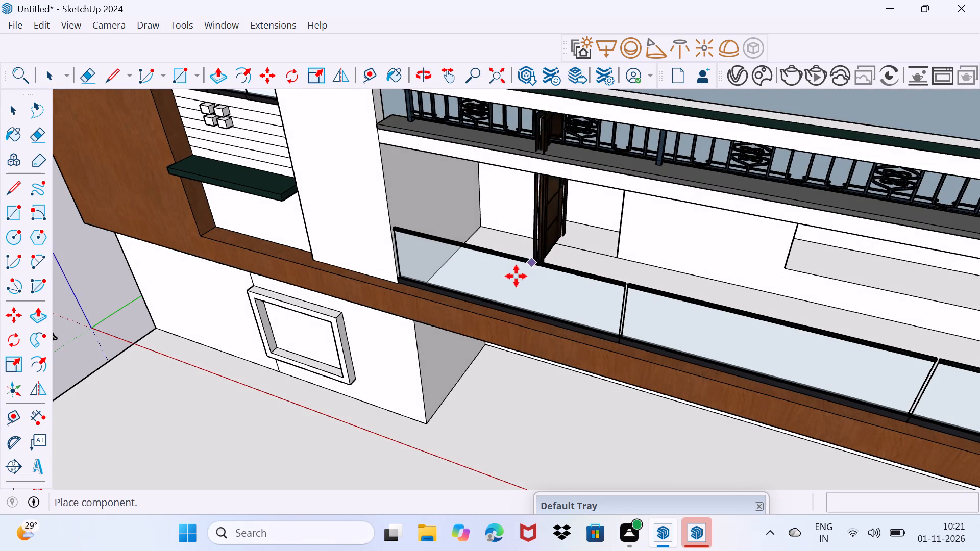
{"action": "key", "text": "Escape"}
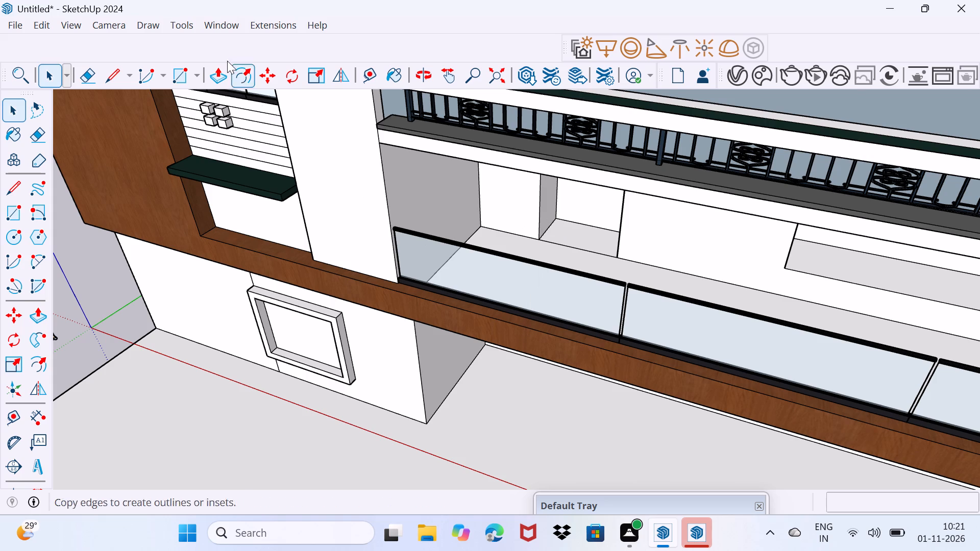
Reopen 3D Warehouse, repeat the doors search and look through the door models for a suitable one.
{"action": "left_click", "coordinate": [229, 26]}
{"action": "left_click", "coordinate": [300, 152]}
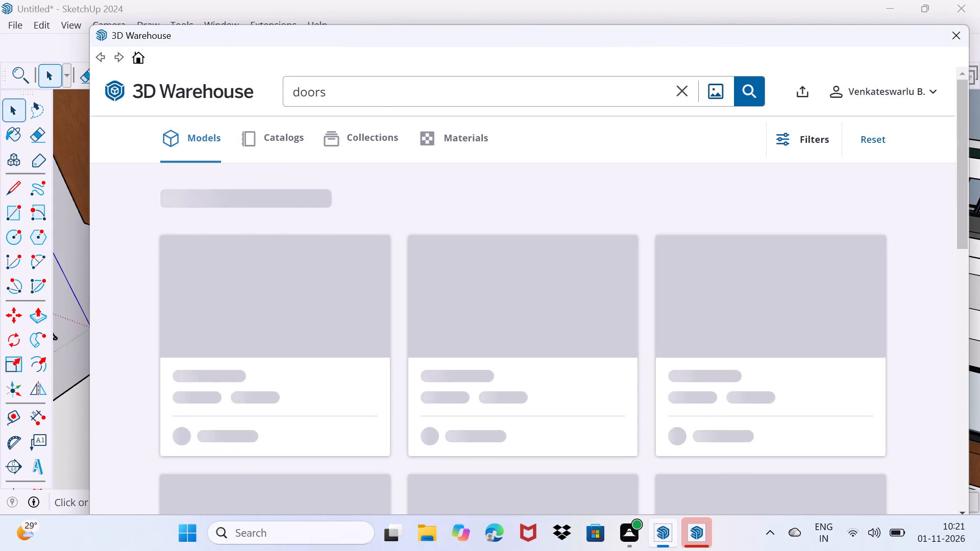
{"action": "left_click", "coordinate": [385, 93]}
{"action": "key", "text": "Return"}
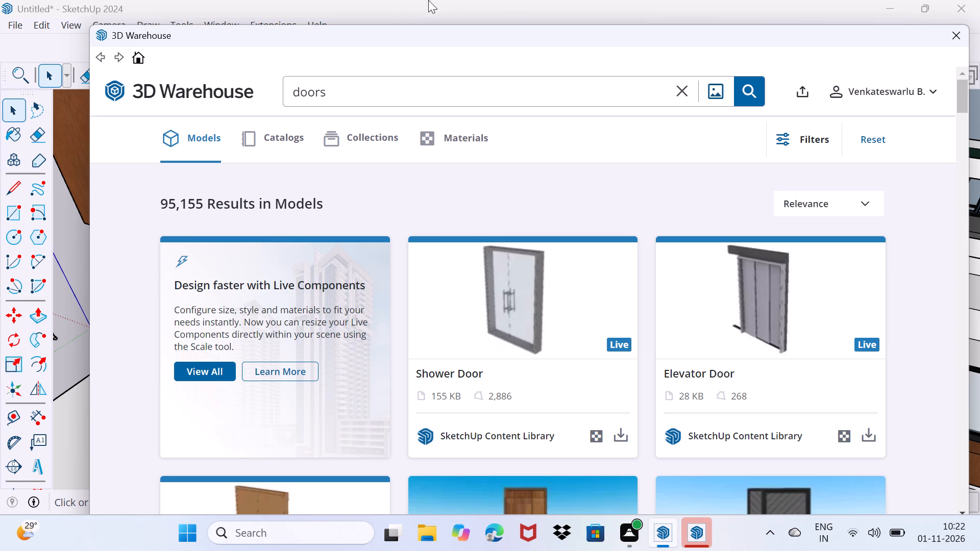
{"action": "scroll", "coordinate": [413, 0], "scroll_direction": "up", "scroll_amount": 1}
{"action": "scroll", "coordinate": [444, 0], "scroll_direction": "down", "scroll_amount": 4}
{"action": "scroll", "coordinate": [602, 353], "scroll_direction": "down", "scroll_amount": 4}
{"action": "scroll", "coordinate": [507, 317], "scroll_direction": "down", "scroll_amount": 5}
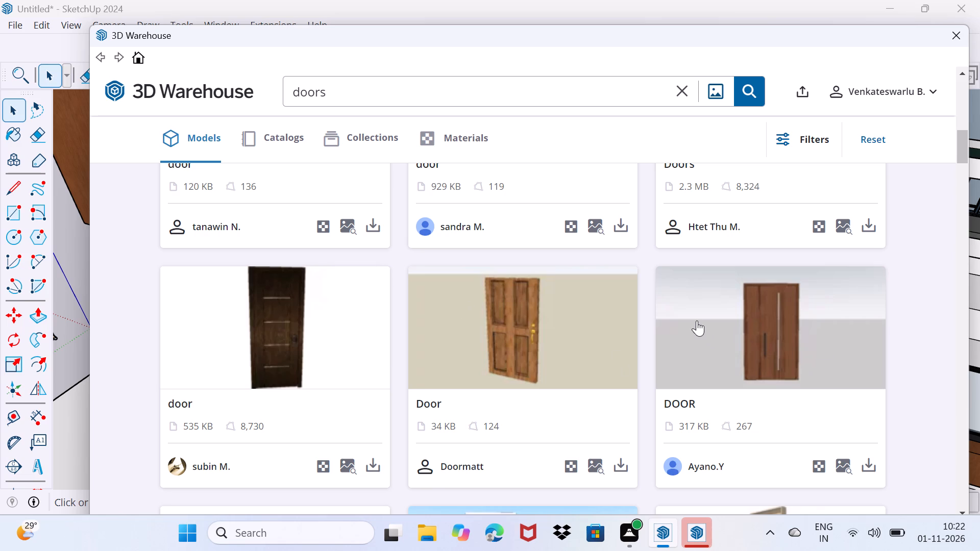
{"action": "scroll", "coordinate": [697, 320], "scroll_direction": "down", "scroll_amount": 14}
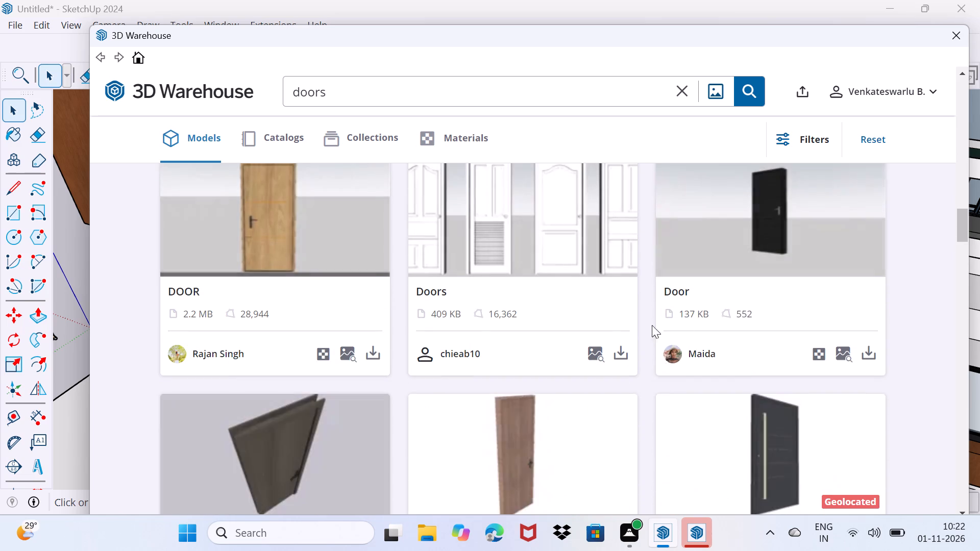
{"action": "scroll", "coordinate": [442, 316], "scroll_direction": "down", "scroll_amount": 3}
{"action": "scroll", "coordinate": [547, 316], "scroll_direction": "down", "scroll_amount": 4}
{"action": "scroll", "coordinate": [667, 261], "scroll_direction": "down", "scroll_amount": 5}
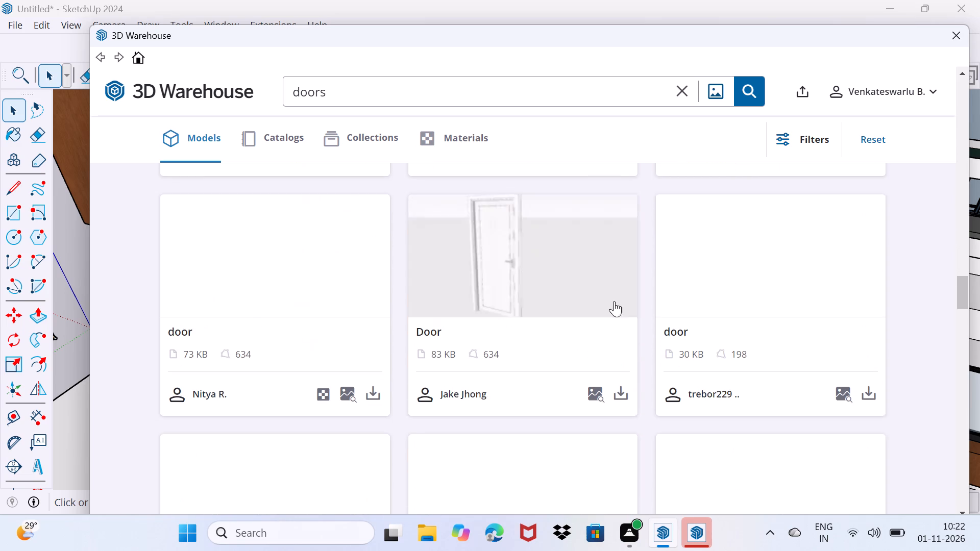
{"action": "scroll", "coordinate": [609, 325], "scroll_direction": "down", "scroll_amount": 8}
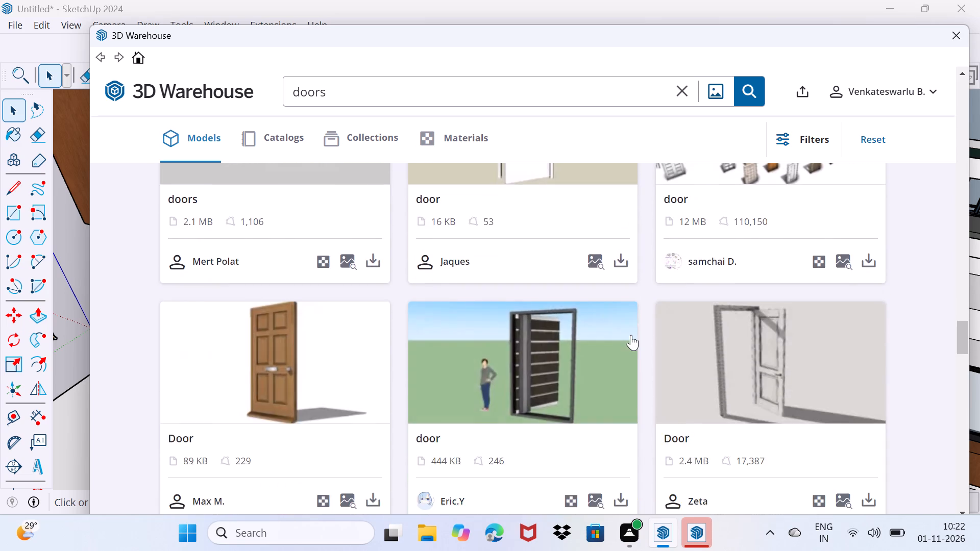
{"action": "scroll", "coordinate": [632, 333], "scroll_direction": "down", "scroll_amount": 13}
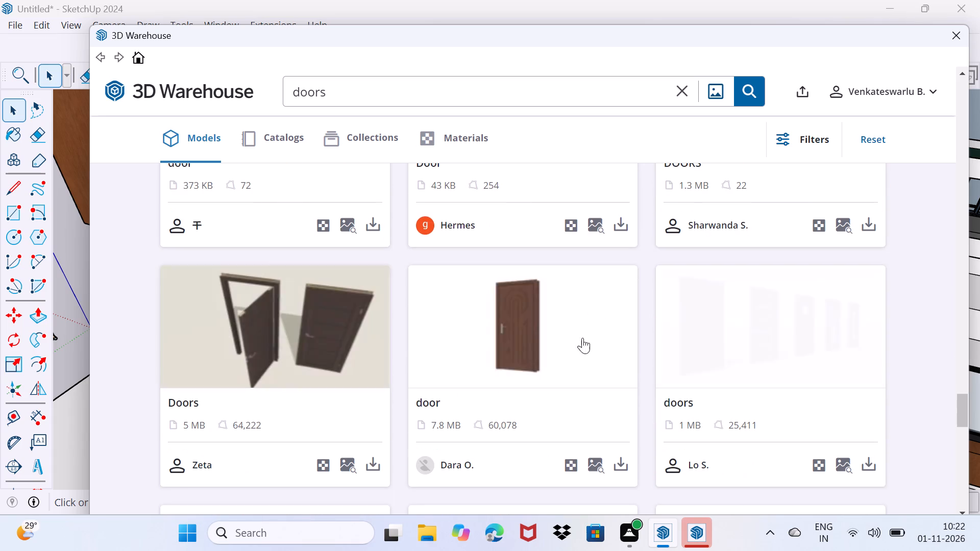
Switch the doors search to collections and look through them for a suitable door set.
{"action": "left_click", "coordinate": [353, 141]}
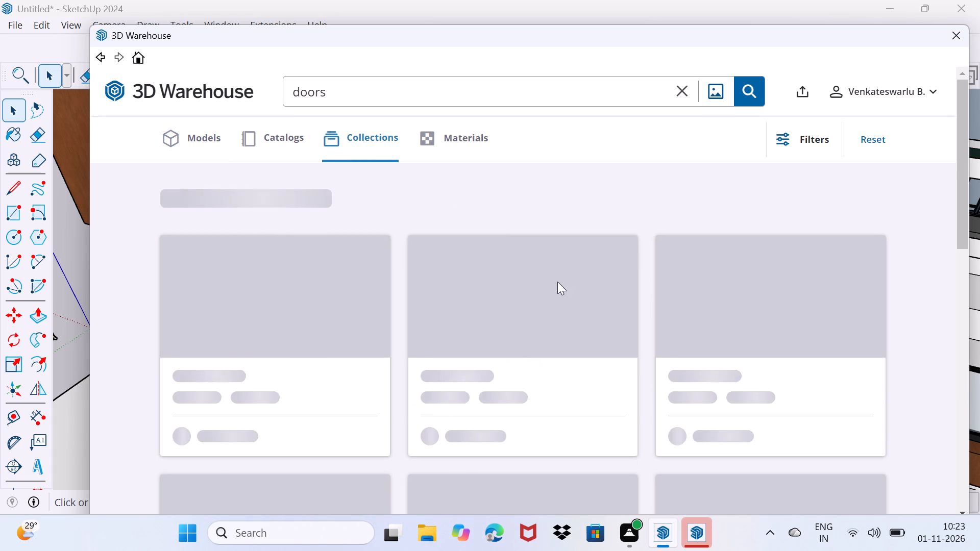
{"action": "scroll", "coordinate": [700, 310], "scroll_direction": "down", "scroll_amount": 3}
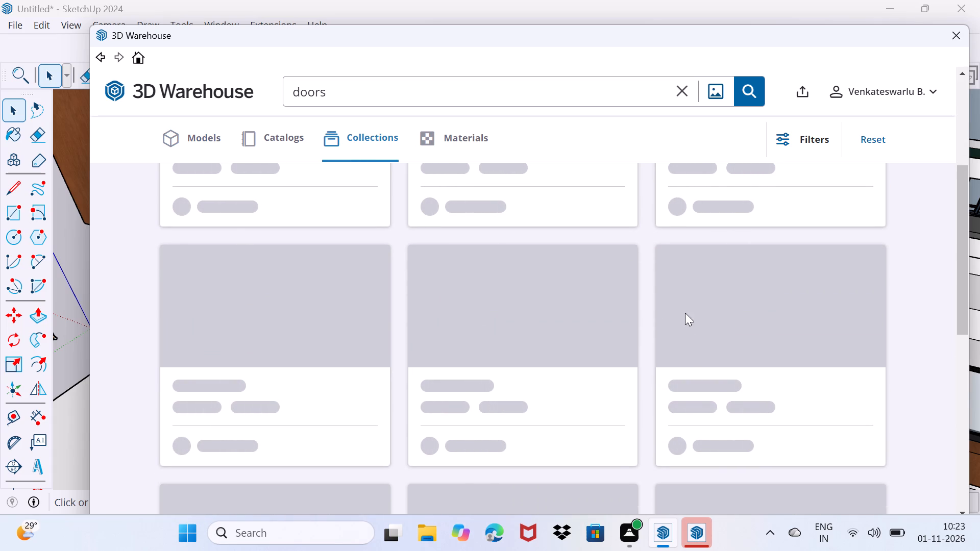
{"action": "scroll", "coordinate": [657, 307], "scroll_direction": "down", "scroll_amount": 4}
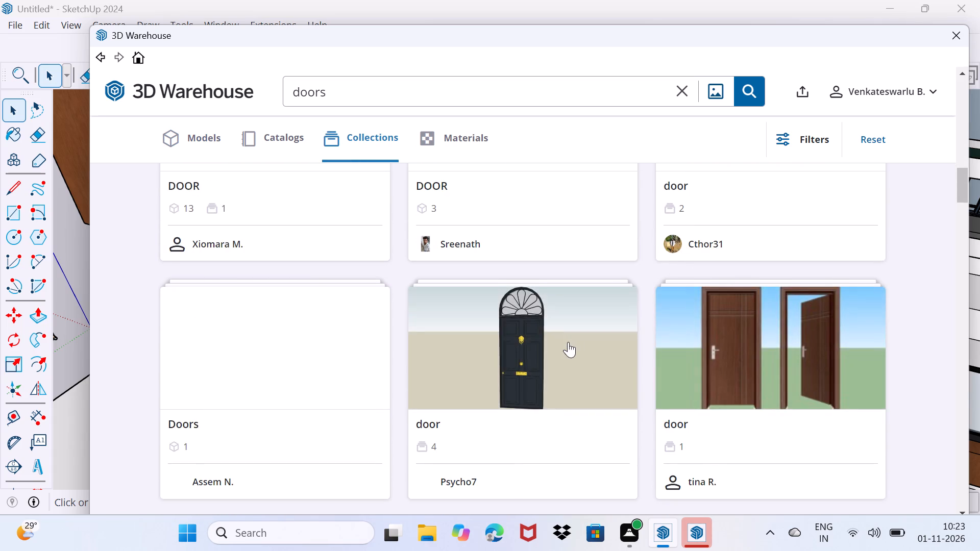
{"action": "scroll", "coordinate": [568, 341], "scroll_direction": "up", "scroll_amount": 4}
{"action": "scroll", "coordinate": [571, 328], "scroll_direction": "down", "scroll_amount": 2}
{"action": "scroll", "coordinate": [572, 327], "scroll_direction": "up", "scroll_amount": 4}
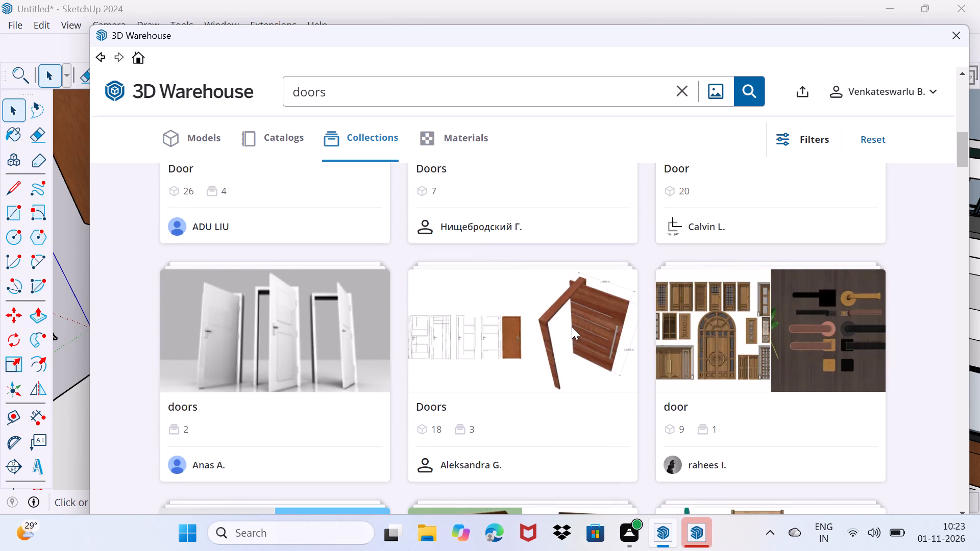
{"action": "scroll", "coordinate": [572, 327], "scroll_direction": "down", "scroll_amount": 14}
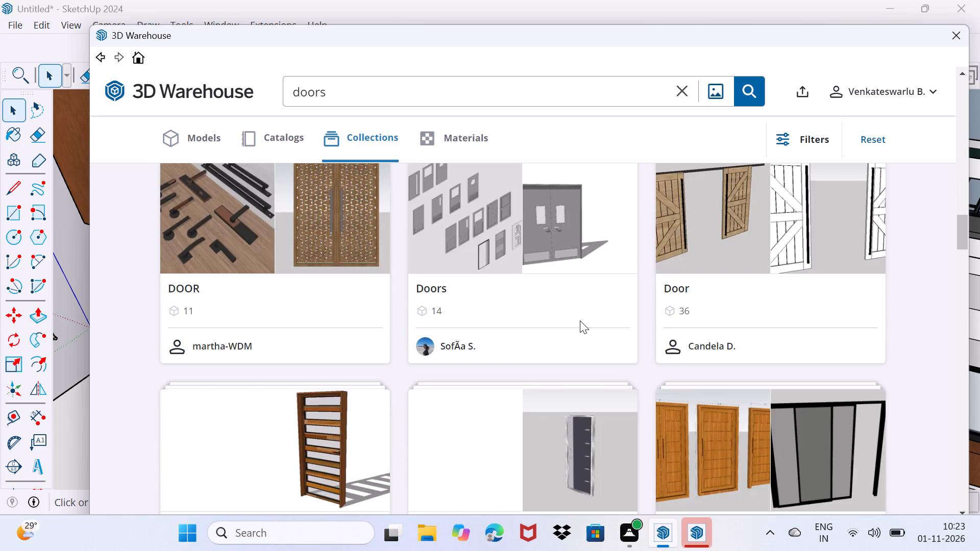
{"action": "scroll", "coordinate": [580, 320], "scroll_direction": "down", "scroll_amount": 5}
Open the Door collection containing three models and load the door 6 minimalis model directly into the SketchUp model.
{"action": "left_click", "coordinate": [323, 336]}
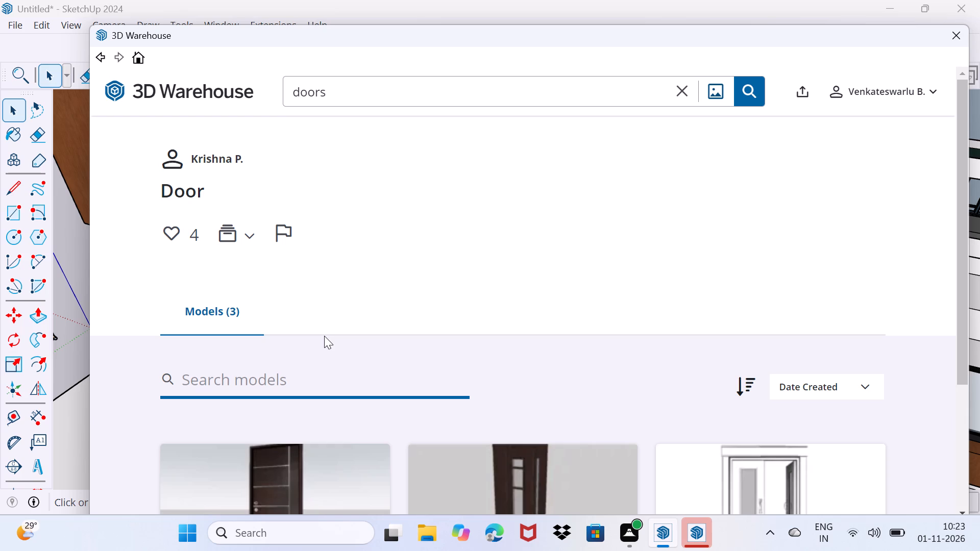
{"action": "scroll", "coordinate": [331, 381], "scroll_direction": "down", "scroll_amount": 5}
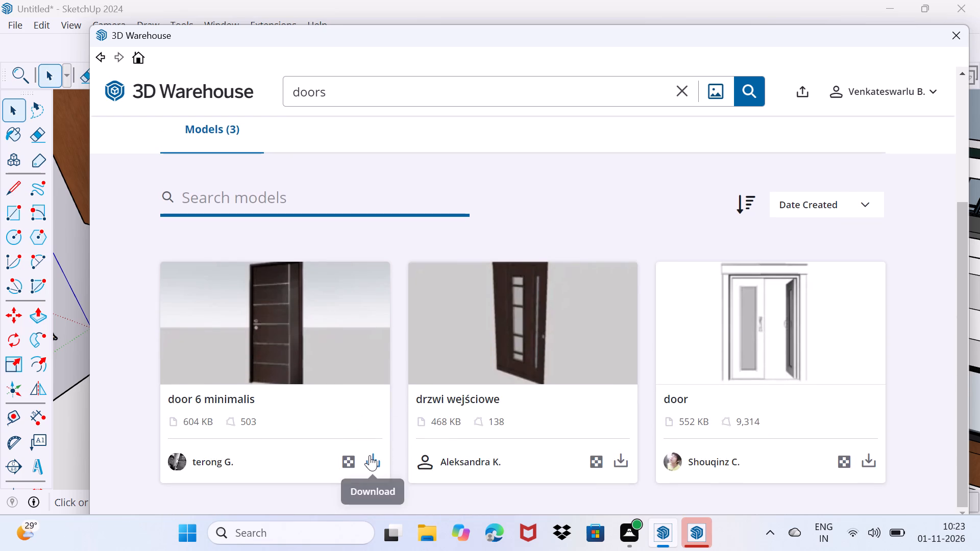
{"action": "left_click", "coordinate": [370, 455]}
{"action": "left_click", "coordinate": [461, 303]}
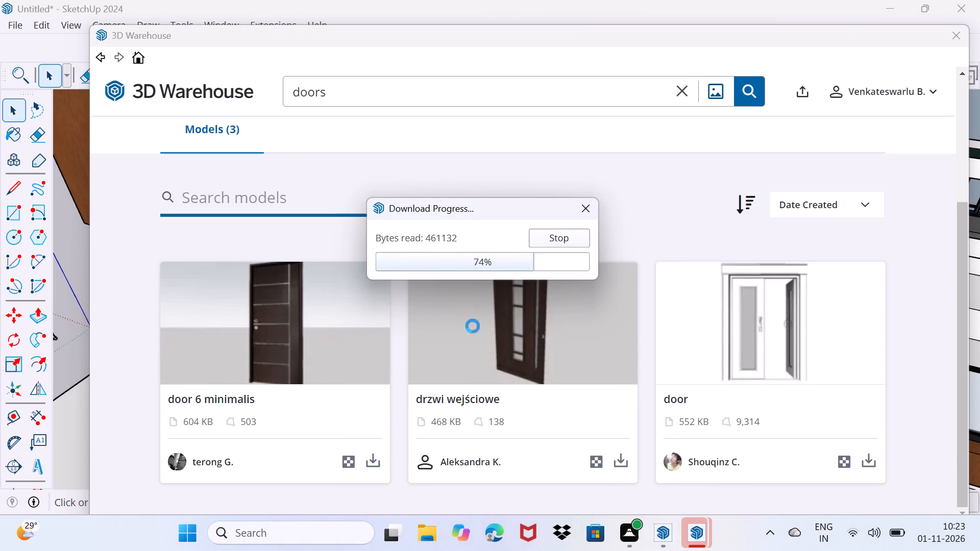
Place the dark wood door at the front floor corner of the terrace doorway, on the side nearest the grey side wall.
{"action": "scroll", "coordinate": [567, 259], "scroll_direction": "up", "scroll_amount": 5}
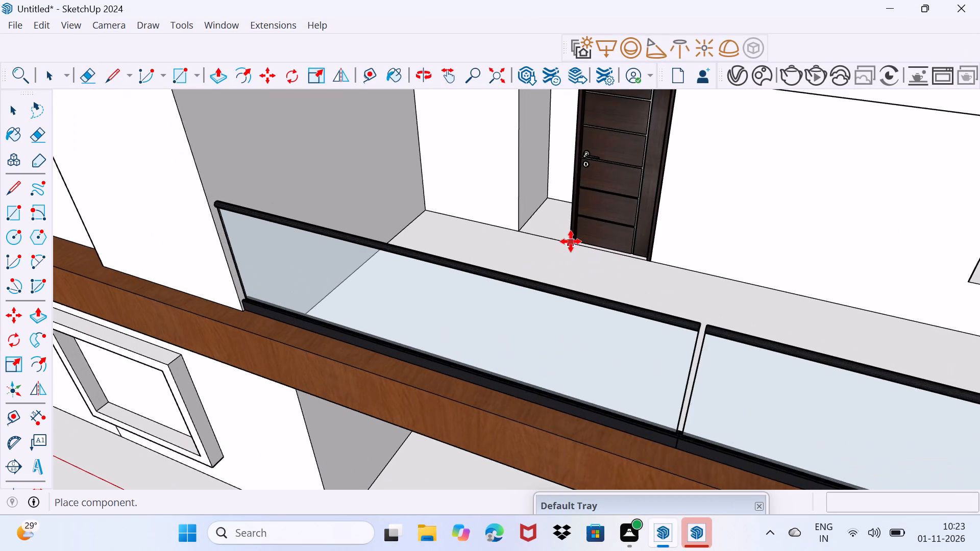
{"action": "scroll", "coordinate": [571, 241], "scroll_direction": "up", "scroll_amount": 2}
{"action": "middle_click_drag", "start_coordinate": [568, 239], "coordinate": [640, 333]}
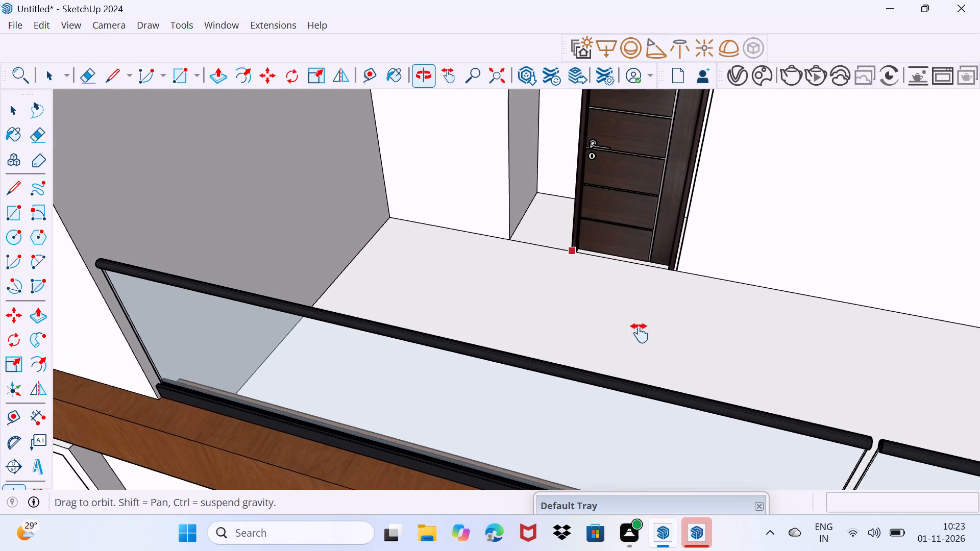
{"action": "middle_click_drag", "start_coordinate": [640, 333], "coordinate": [642, 336]}
{"action": "middle_click_drag", "start_coordinate": [624, 326], "coordinate": [652, 299]}
{"action": "scroll", "coordinate": [624, 326], "scroll_direction": "up", "scroll_amount": 1}
{"action": "middle_click_drag", "start_coordinate": [570, 294], "coordinate": [577, 300]}
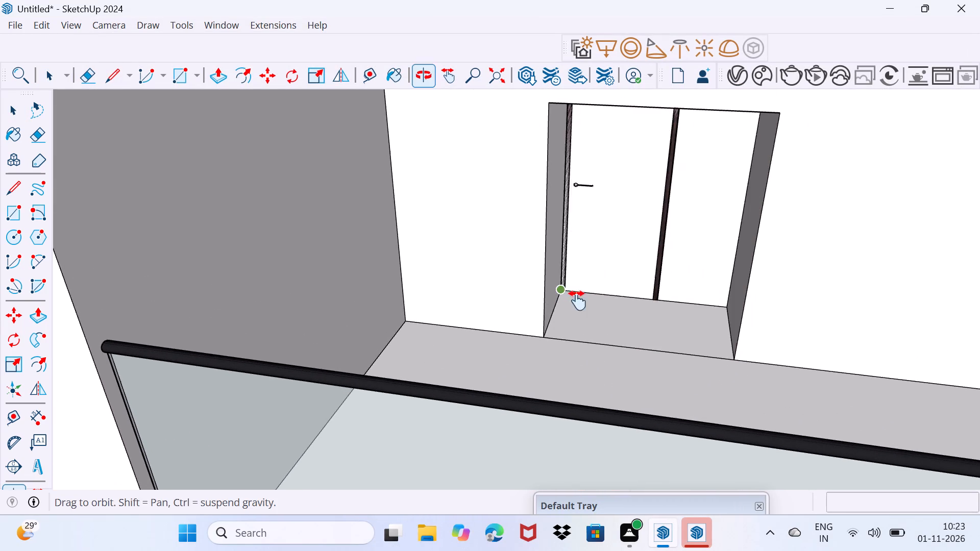
{"action": "middle_click_drag", "start_coordinate": [577, 300], "coordinate": [583, 341]}
{"action": "left_click", "coordinate": [559, 392]}
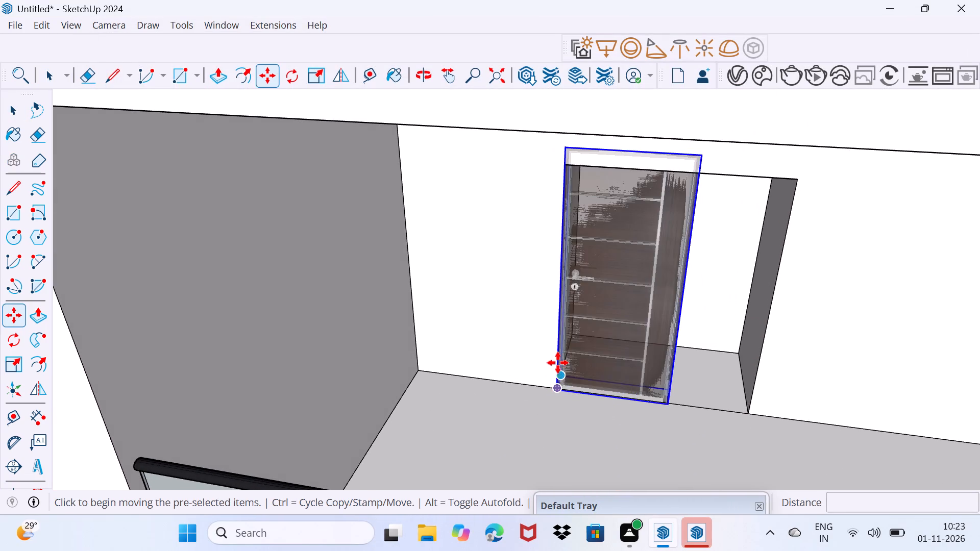
Scale the door's height about its base to about 0.94 so its top meets the doorway's top edge.
{"action": "key", "text": "s"}
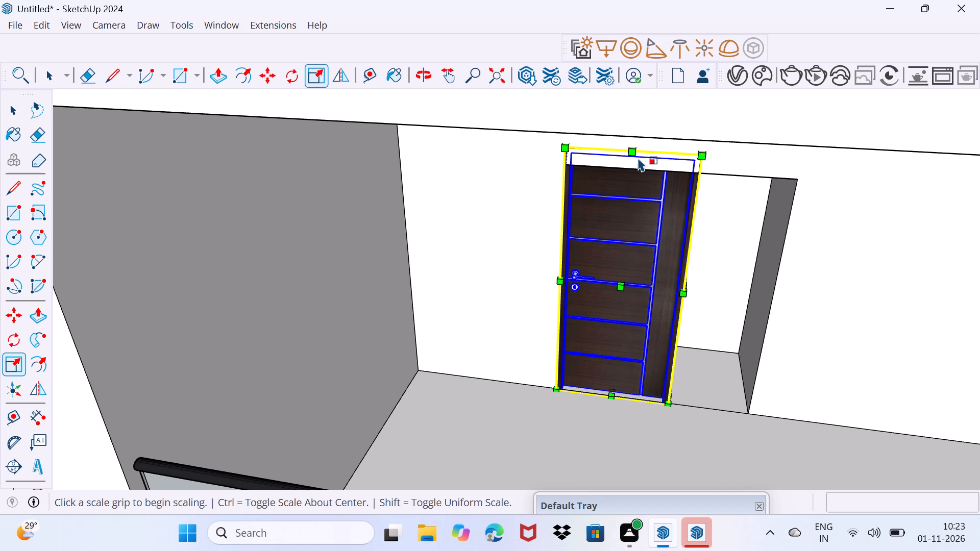
{"action": "scroll", "coordinate": [636, 158], "scroll_direction": "up", "scroll_amount": 4}
{"action": "middle_click_drag", "start_coordinate": [633, 158], "coordinate": [576, 141]}
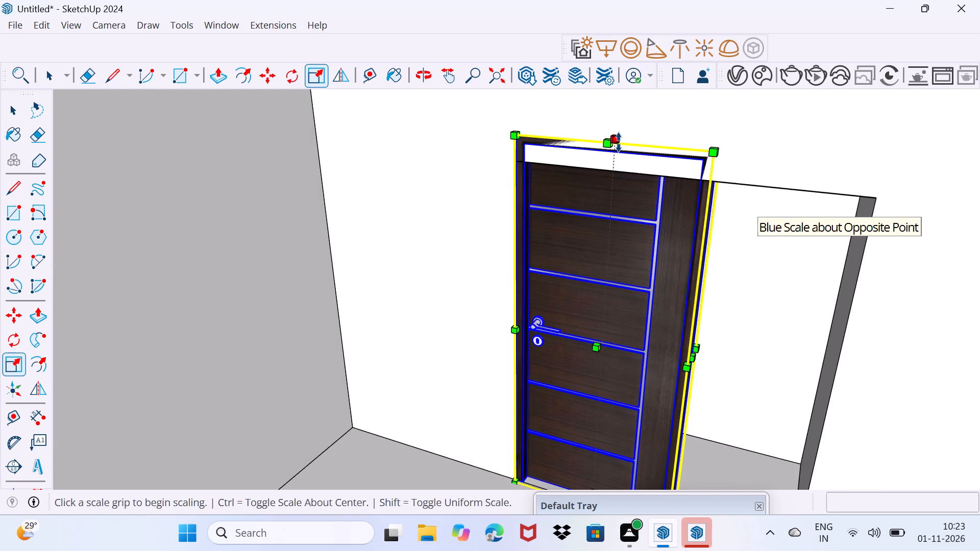
{"action": "left_click", "coordinate": [619, 142]}
{"action": "left_click", "coordinate": [621, 170]}
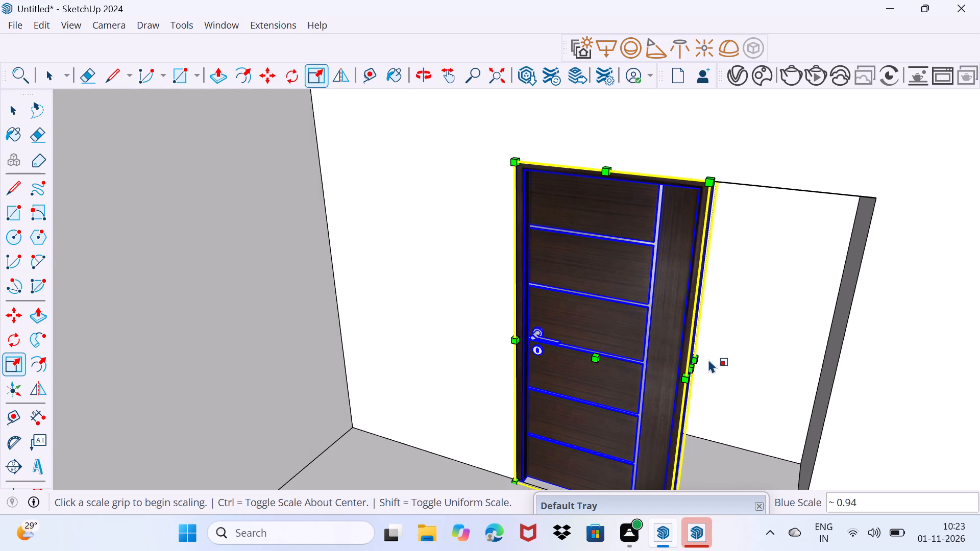
Scale the dark wood door's width from its fixed side until it reaches the far edge of the terrace doorway.
{"action": "left_click", "coordinate": [690, 370]}
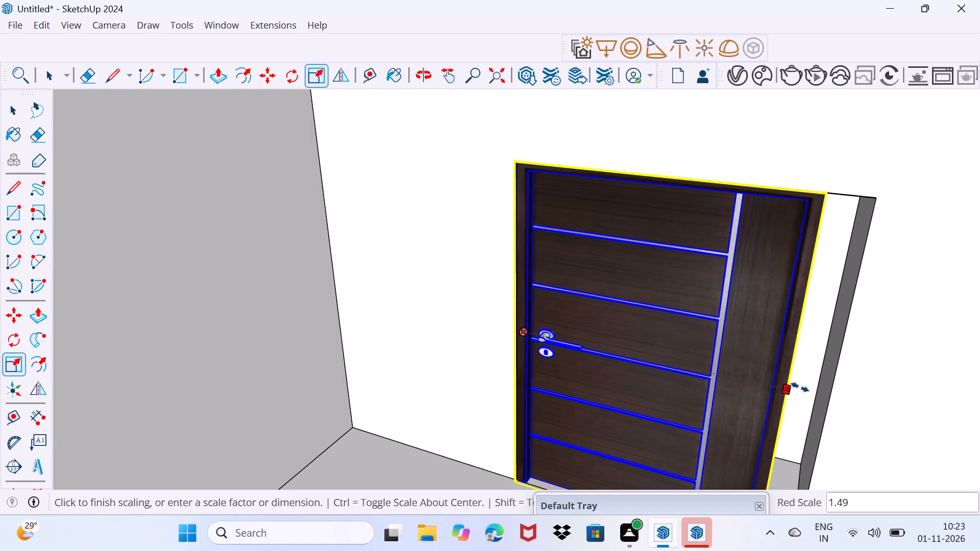
{"action": "left_click", "coordinate": [838, 385]}
{"action": "key", "text": "space"}
{"action": "left_click", "coordinate": [766, 391]}
{"action": "left_click_drag", "start_coordinate": [749, 381], "coordinate": [883, 261]}
Open the 3D Warehouse and search it for "window".
{"action": "scroll", "coordinate": [854, 309], "scroll_direction": "down", "scroll_amount": 12}
{"action": "middle_click_drag", "start_coordinate": [826, 387], "coordinate": [861, 280]}
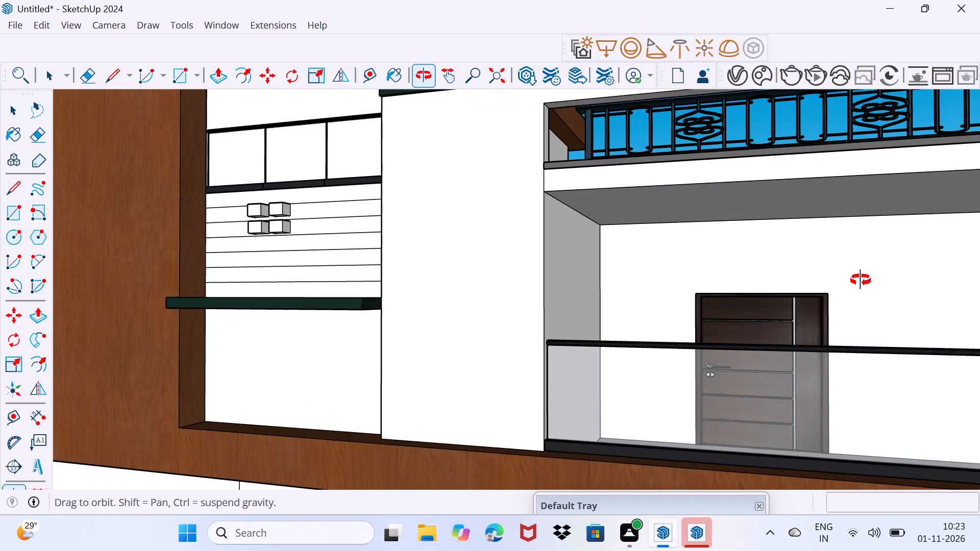
{"action": "middle_click_drag", "start_coordinate": [861, 280], "coordinate": [377, 205]}
{"action": "middle_click_drag", "start_coordinate": [396, 229], "coordinate": [503, 296]}
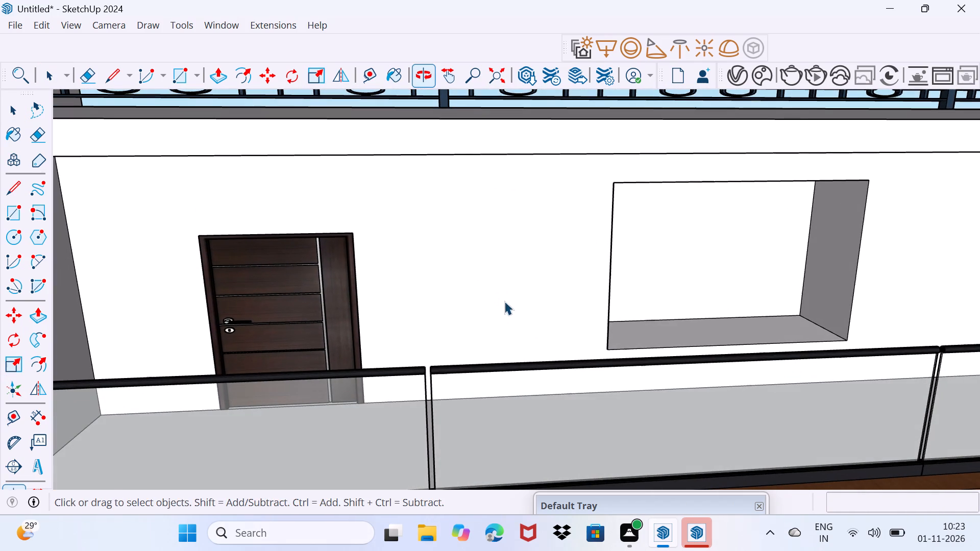
{"action": "left_click", "coordinate": [219, 32]}
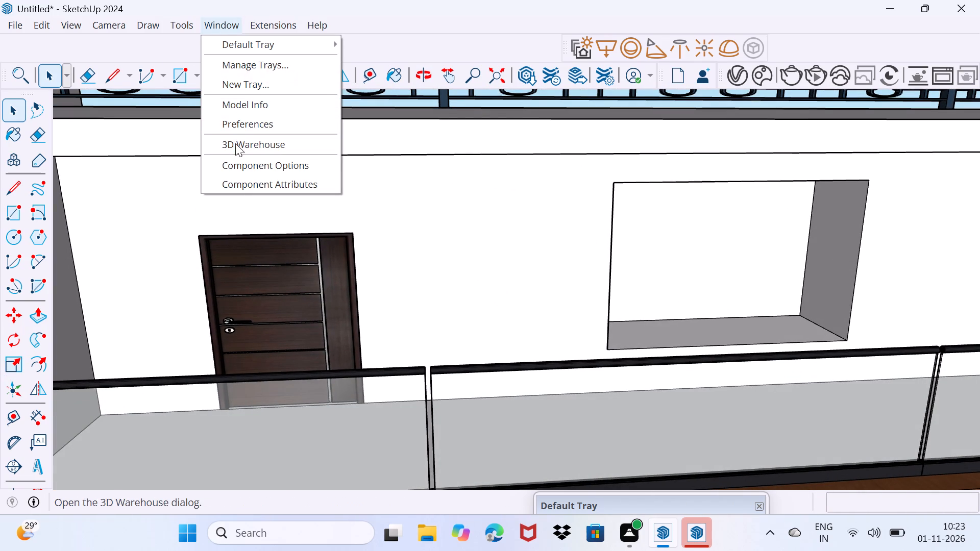
{"action": "left_click", "coordinate": [236, 146]}
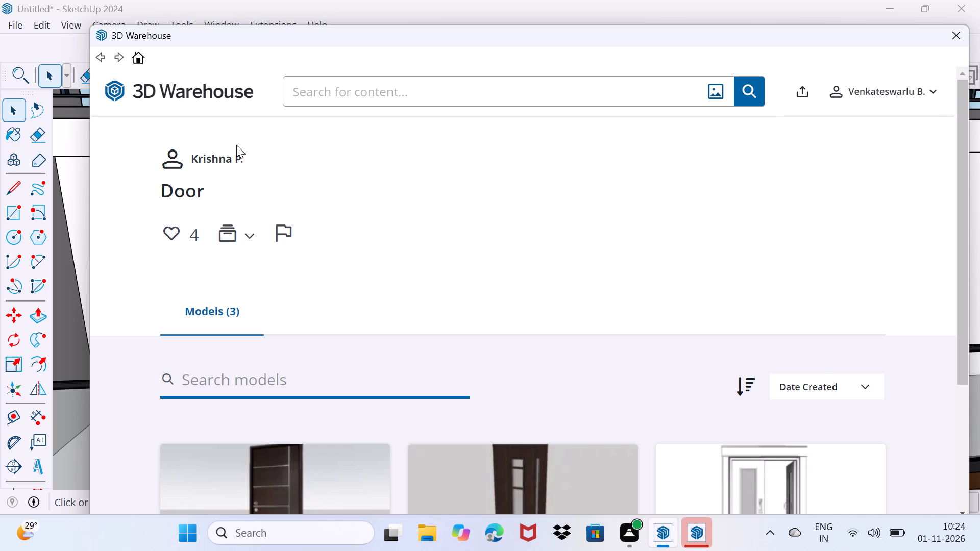
{"action": "left_click", "coordinate": [369, 90]}
{"action": "type", "text": "window"}
{"action": "key", "text": "space"}
{"action": "key", "text": "Return"}
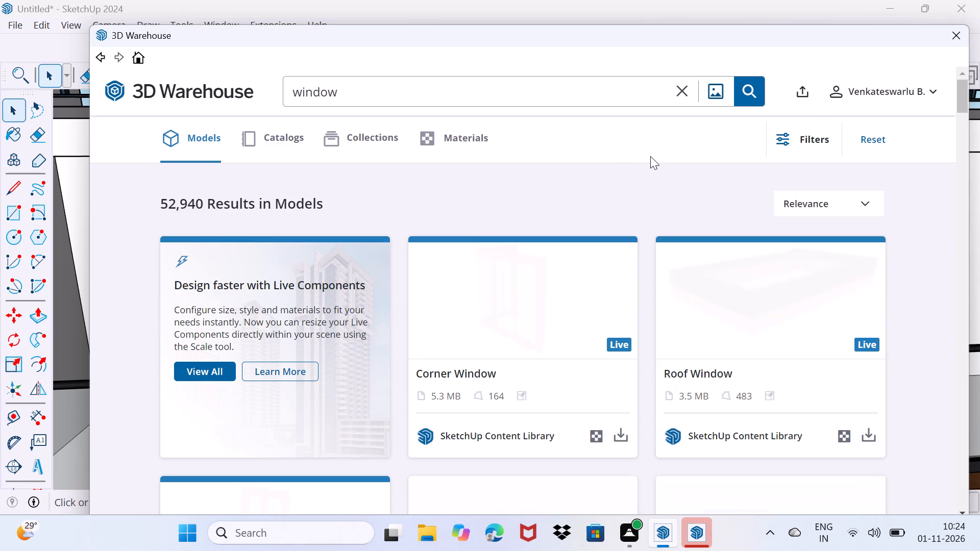
Look through the window model results for a dark-framed window suited to the terrace wall opening.
{"action": "scroll", "coordinate": [631, 317], "scroll_direction": "down", "scroll_amount": 8}
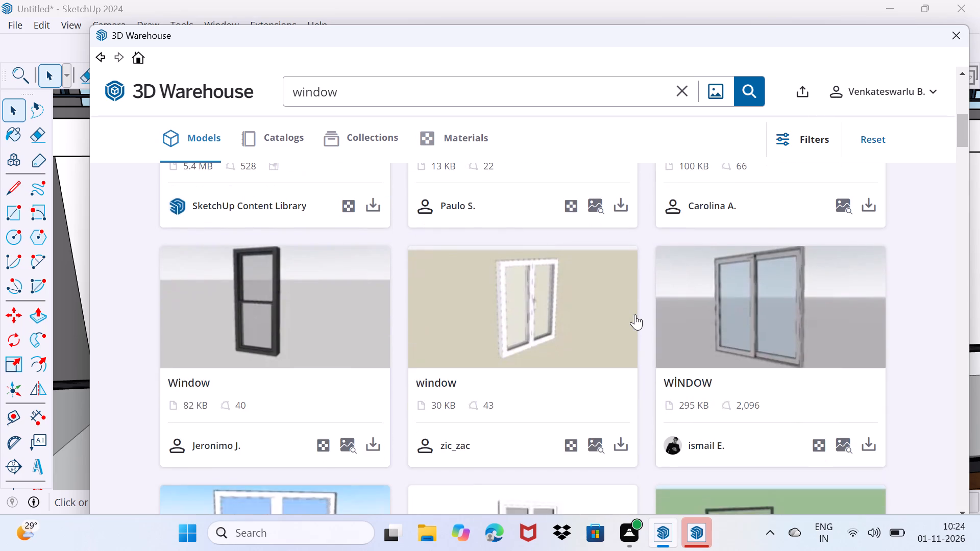
{"action": "scroll", "coordinate": [635, 314], "scroll_direction": "down", "scroll_amount": 2}
{"action": "scroll", "coordinate": [635, 314], "scroll_direction": "up", "scroll_amount": 3}
{"action": "scroll", "coordinate": [636, 314], "scroll_direction": "down", "scroll_amount": 11}
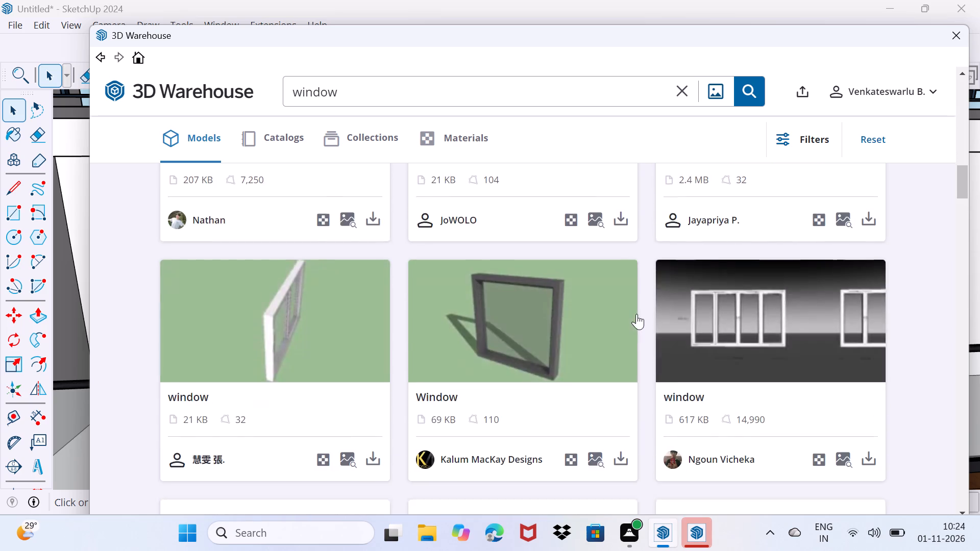
{"action": "scroll", "coordinate": [636, 314], "scroll_direction": "down", "scroll_amount": 4}
{"action": "scroll", "coordinate": [636, 314], "scroll_direction": "up", "scroll_amount": 2}
{"action": "scroll", "coordinate": [636, 314], "scroll_direction": "down", "scroll_amount": 8}
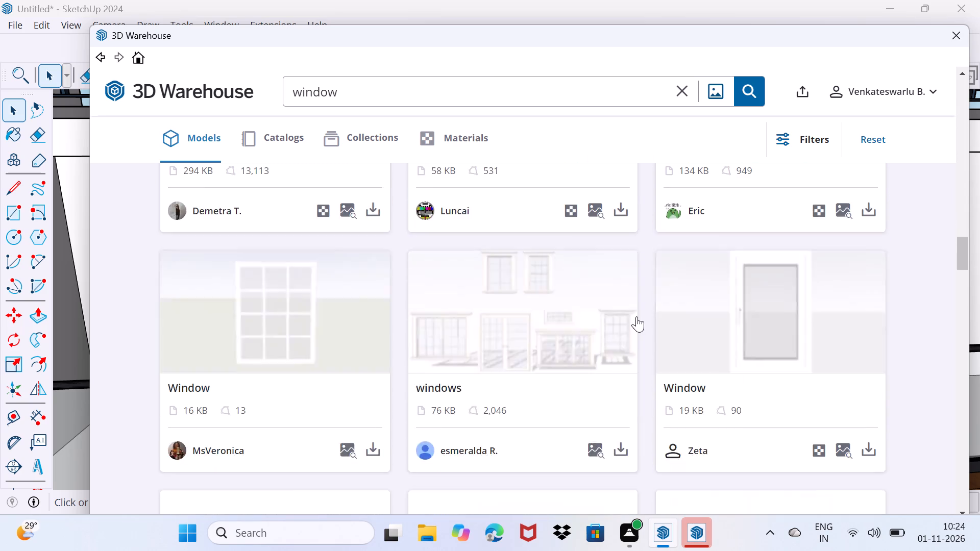
{"action": "scroll", "coordinate": [636, 316], "scroll_direction": "down", "scroll_amount": 4}
{"action": "scroll", "coordinate": [636, 316], "scroll_direction": "up", "scroll_amount": 2}
{"action": "scroll", "coordinate": [636, 316], "scroll_direction": "down", "scroll_amount": 10}
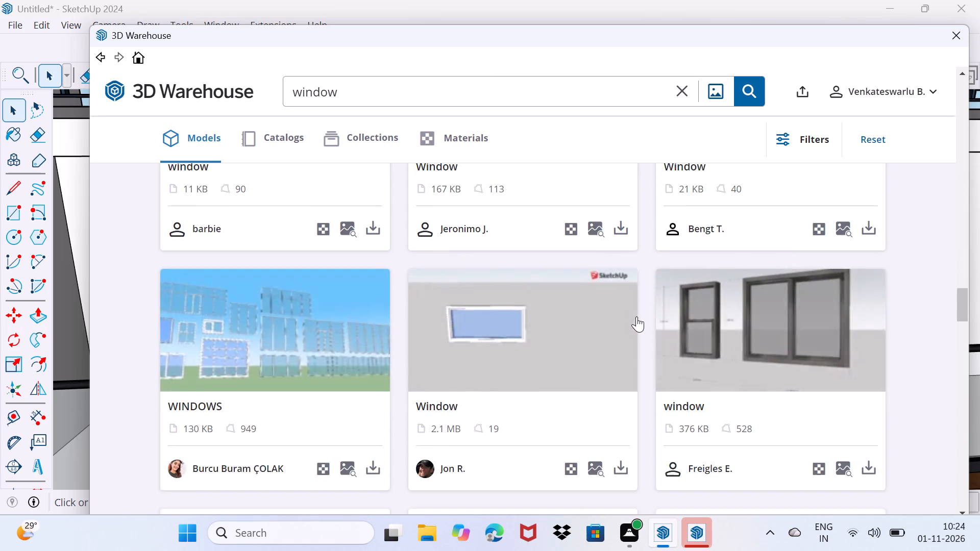
{"action": "scroll", "coordinate": [636, 316], "scroll_direction": "down", "scroll_amount": 5}
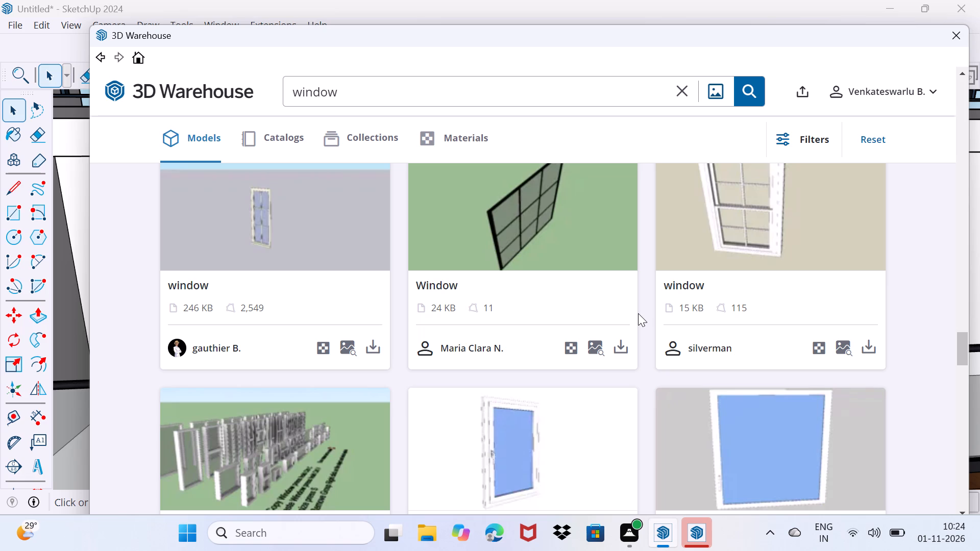
{"action": "scroll", "coordinate": [638, 313], "scroll_direction": "down", "scroll_amount": 1}
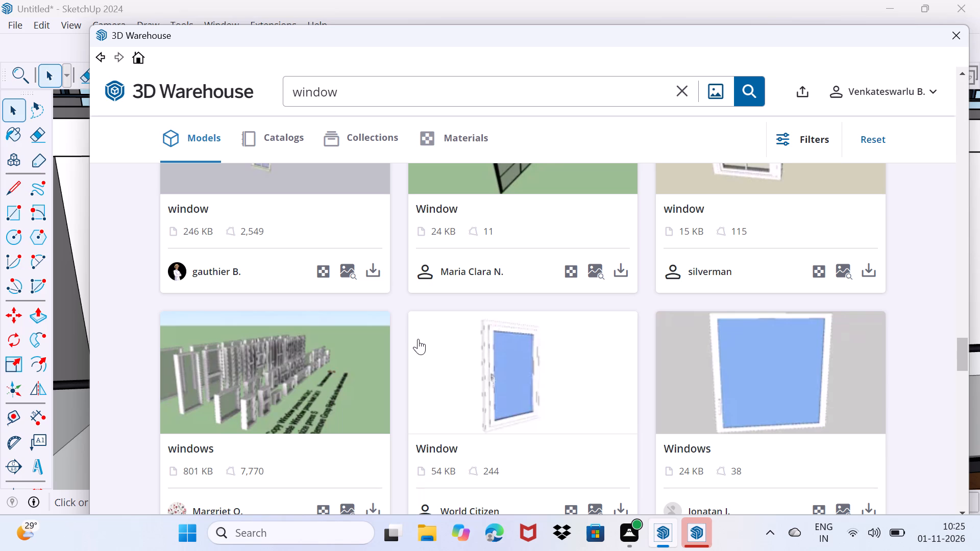
{"action": "scroll", "coordinate": [216, 522], "scroll_direction": "down", "scroll_amount": 4}
{"action": "scroll", "coordinate": [417, 389], "scroll_direction": "down", "scroll_amount": 14}
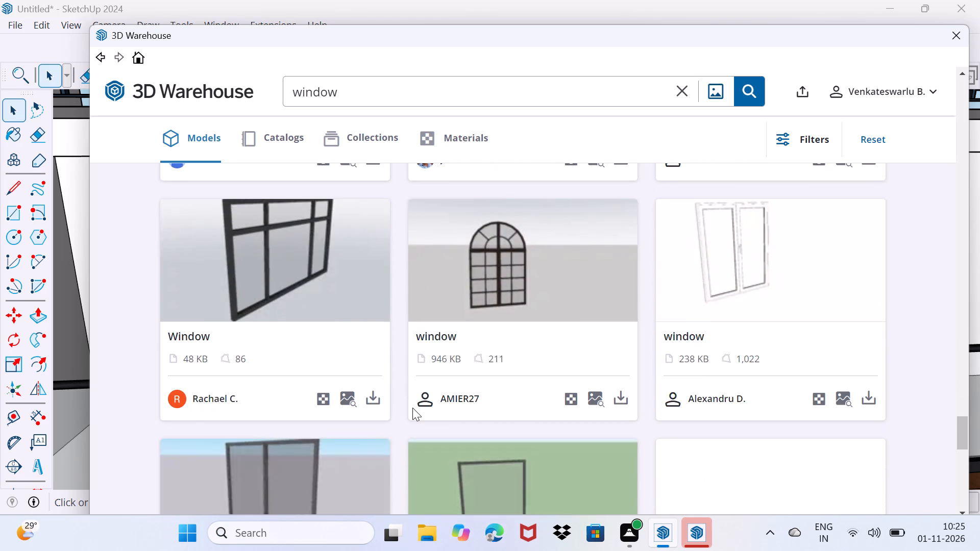
{"action": "scroll", "coordinate": [412, 408], "scroll_direction": "down", "scroll_amount": 8}
{"action": "scroll", "coordinate": [412, 408], "scroll_direction": "up", "scroll_amount": 6}
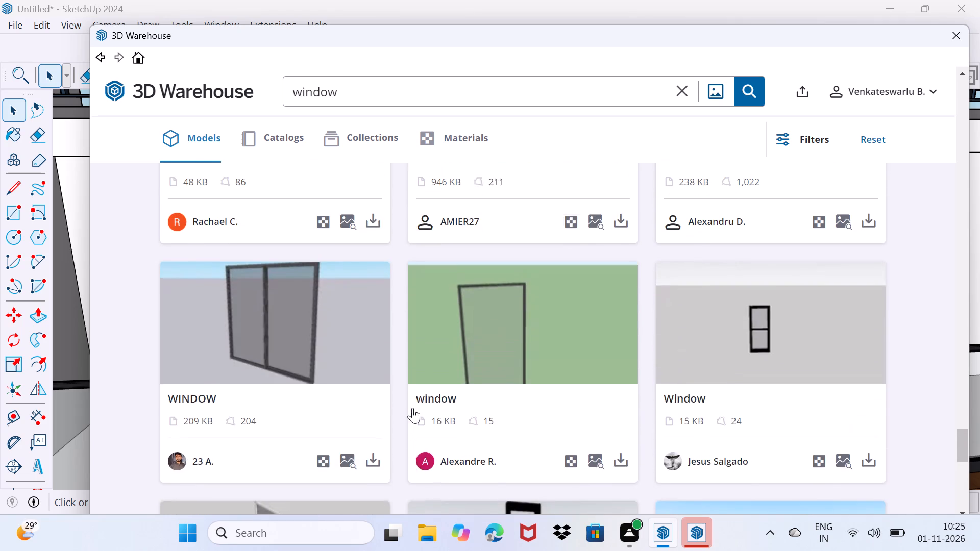
{"action": "scroll", "coordinate": [549, 330], "scroll_direction": "down", "scroll_amount": 9}
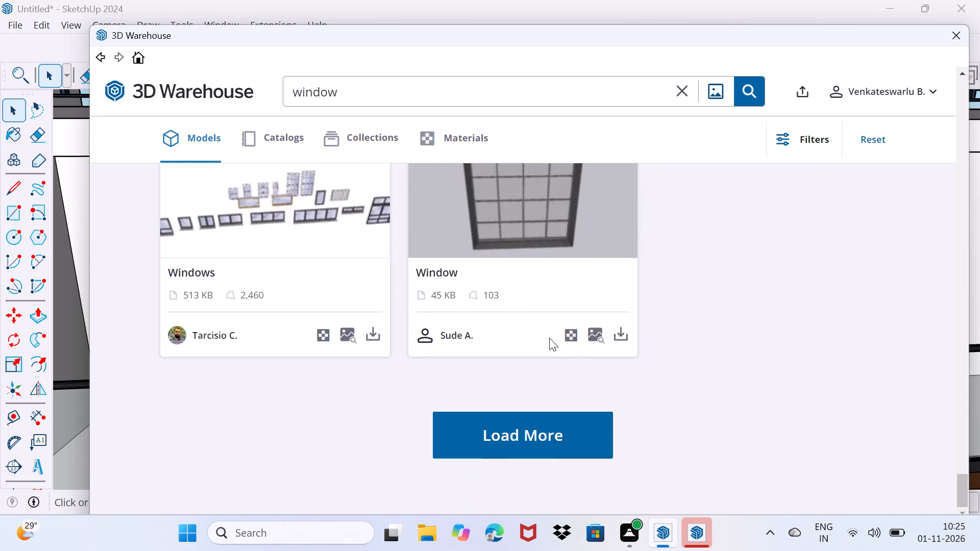
{"action": "scroll", "coordinate": [549, 338], "scroll_direction": "down", "scroll_amount": 4}
{"action": "scroll", "coordinate": [546, 342], "scroll_direction": "up", "scroll_amount": 10}
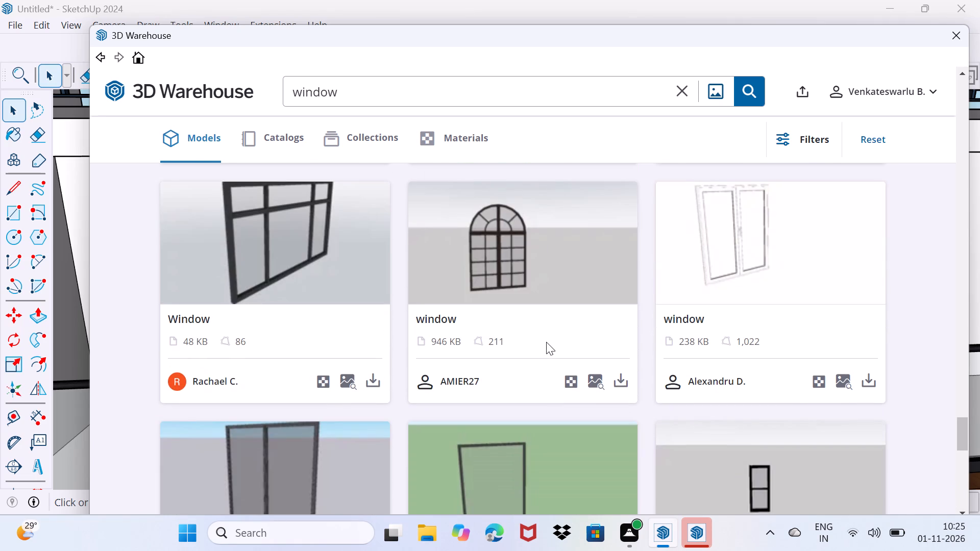
{"action": "scroll", "coordinate": [483, 376], "scroll_direction": "down", "scroll_amount": 4}
{"action": "scroll", "coordinate": [483, 376], "scroll_direction": "up", "scroll_amount": 15}
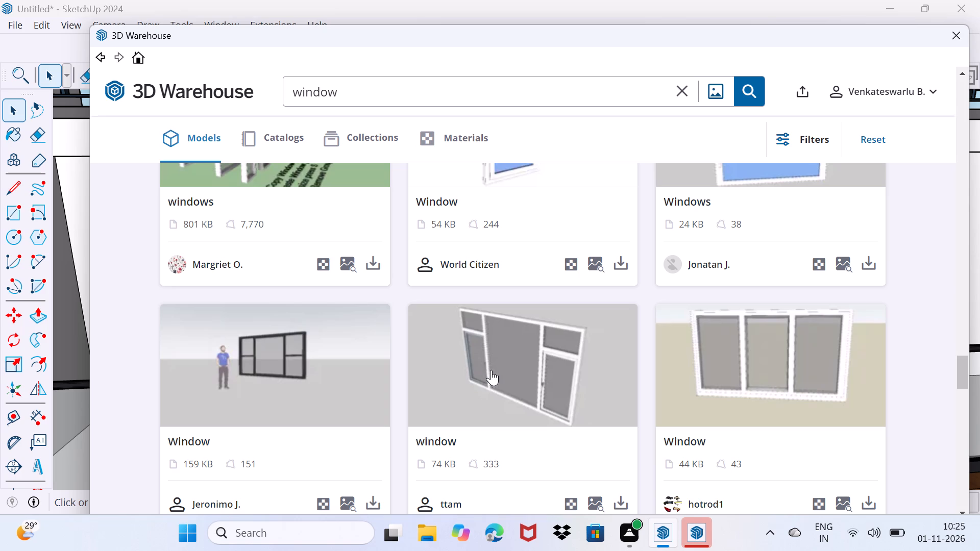
{"action": "scroll", "coordinate": [524, 403], "scroll_direction": "down", "scroll_amount": 8}
{"action": "scroll", "coordinate": [525, 411], "scroll_direction": "up", "scroll_amount": 1}
{"action": "scroll", "coordinate": [525, 411], "scroll_direction": "down", "scroll_amount": 7}
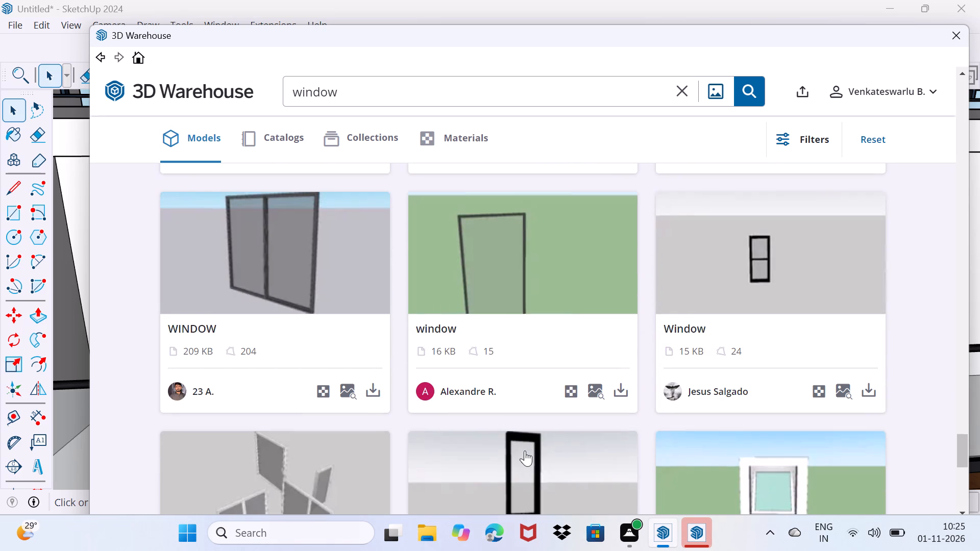
{"action": "scroll", "coordinate": [525, 450], "scroll_direction": "down", "scroll_amount": 7}
{"action": "middle_click", "coordinate": [525, 463]}
{"action": "scroll", "coordinate": [525, 463], "scroll_direction": "down", "scroll_amount": 5}
{"action": "scroll", "coordinate": [525, 463], "scroll_direction": "up", "scroll_amount": 5}
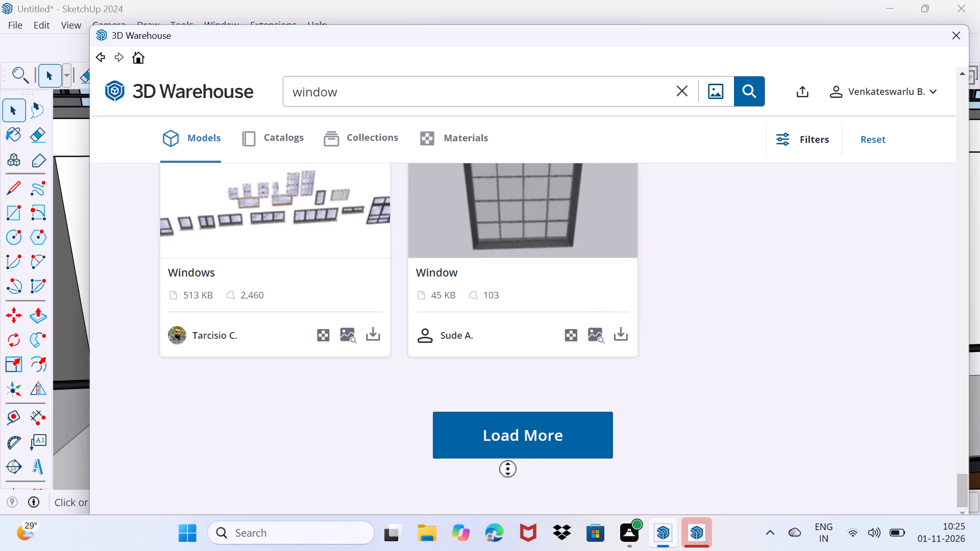
{"action": "key", "text": "space"}
{"action": "scroll", "coordinate": [280, 337], "scroll_direction": "up", "scroll_amount": 3}
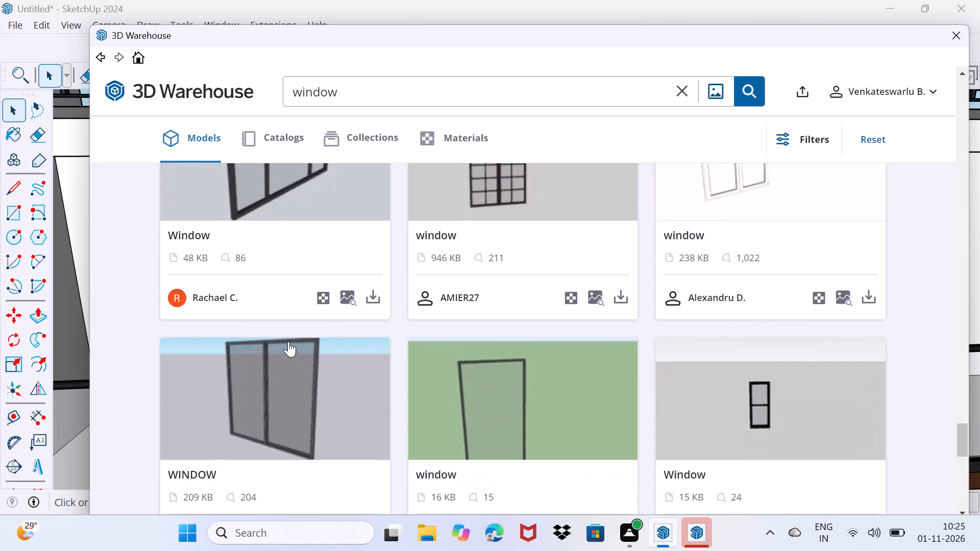
Load the dark-framed two-pane WINDOW model of 209 KB directly into the SketchUp model.
{"action": "scroll", "coordinate": [290, 348], "scroll_direction": "down", "scroll_amount": 2}
{"action": "left_click", "coordinate": [369, 384]}
{"action": "left_click", "coordinate": [487, 302]}
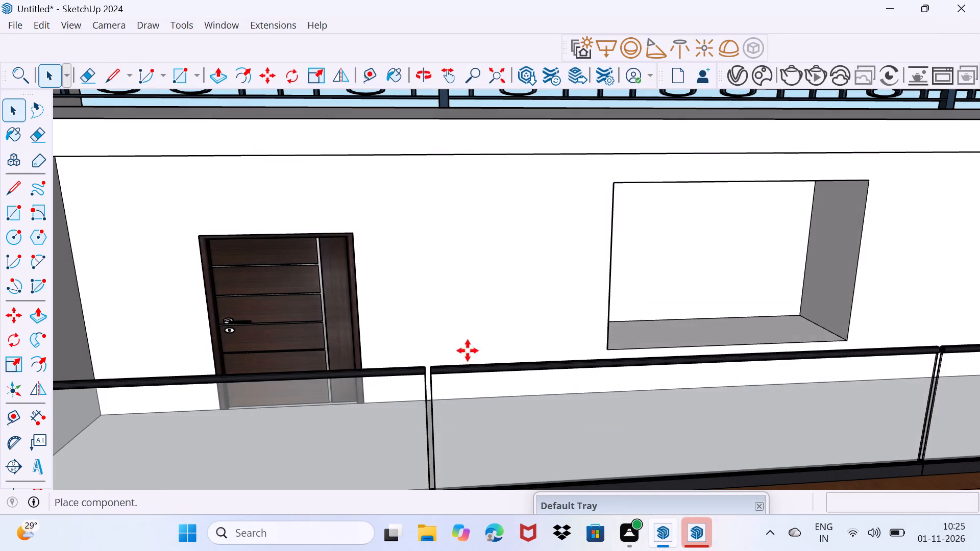
Place the window at the front bottom corner of the terrace wall's window opening, on the side nearest the door.
{"action": "scroll", "coordinate": [598, 337], "scroll_direction": "down", "scroll_amount": 2}
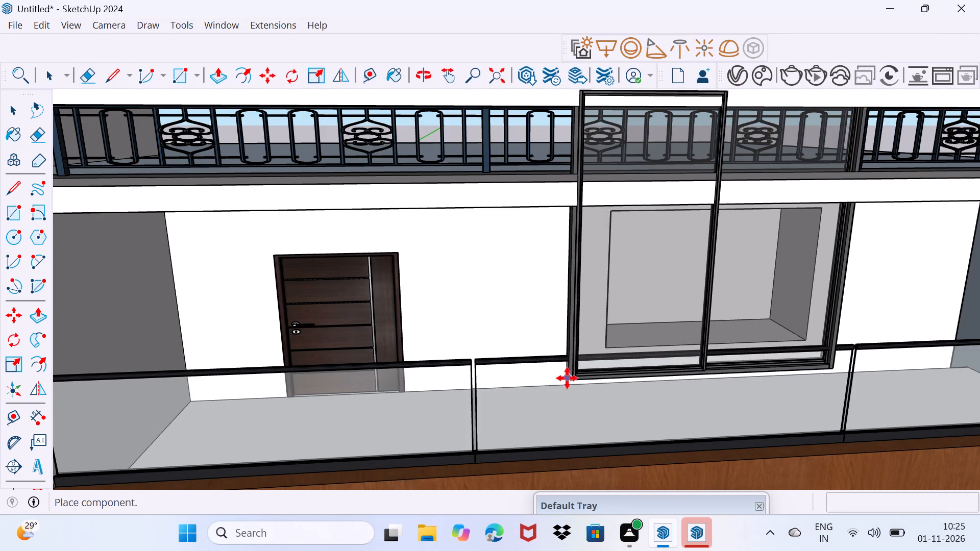
{"action": "middle_click_drag", "start_coordinate": [566, 376], "coordinate": [485, 488], "text": "shift"}
{"action": "scroll", "coordinate": [524, 443], "scroll_direction": "up", "scroll_amount": 2}
{"action": "middle_click_drag", "start_coordinate": [525, 437], "coordinate": [456, 494]}
{"action": "middle_click_drag", "start_coordinate": [471, 490], "coordinate": [480, 488]}
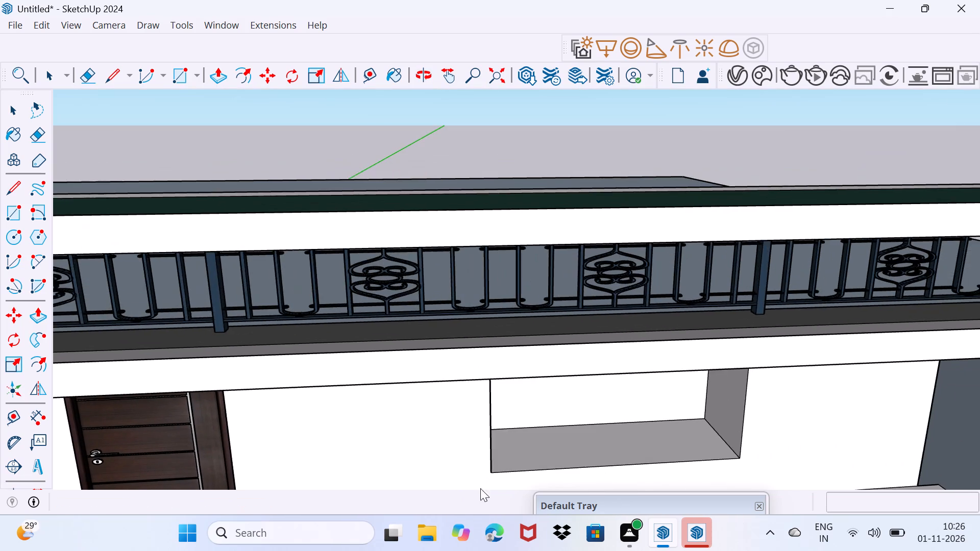
{"action": "middle_click_drag", "start_coordinate": [480, 488], "coordinate": [569, 424]}
{"action": "middle_click_drag", "start_coordinate": [550, 435], "coordinate": [596, 388]}
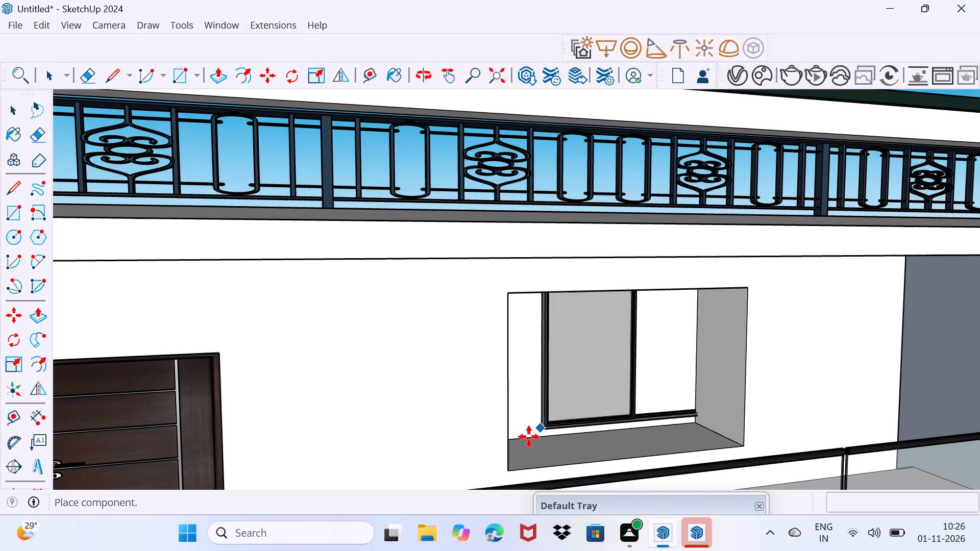
{"action": "scroll", "coordinate": [517, 454], "scroll_direction": "up", "scroll_amount": 4}
{"action": "left_click", "coordinate": [509, 480]}
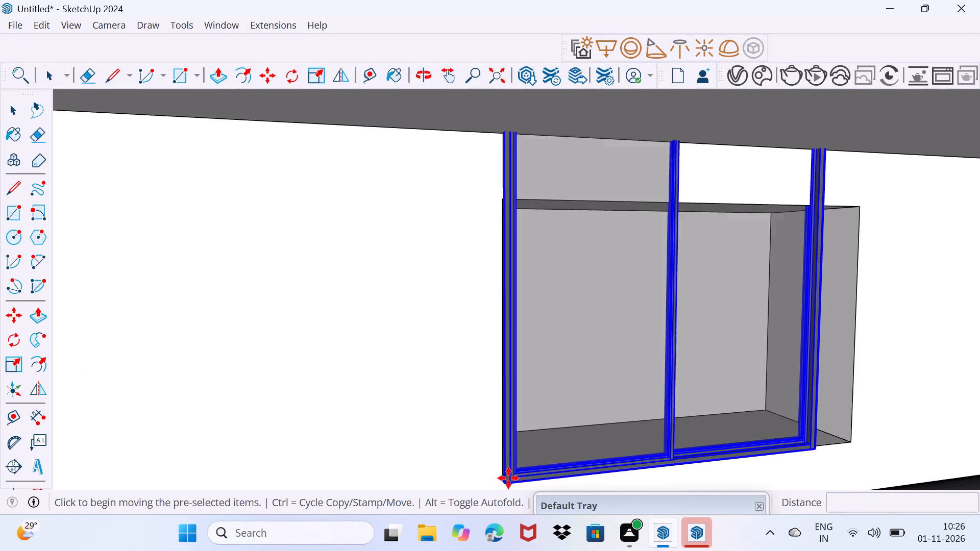
Scale the two-pane window down uniformly from its lower corner farthest from the door until it is much smaller than the opening.
{"action": "middle_click_drag", "start_coordinate": [532, 440], "coordinate": [509, 454]}
{"action": "key", "text": "s"}
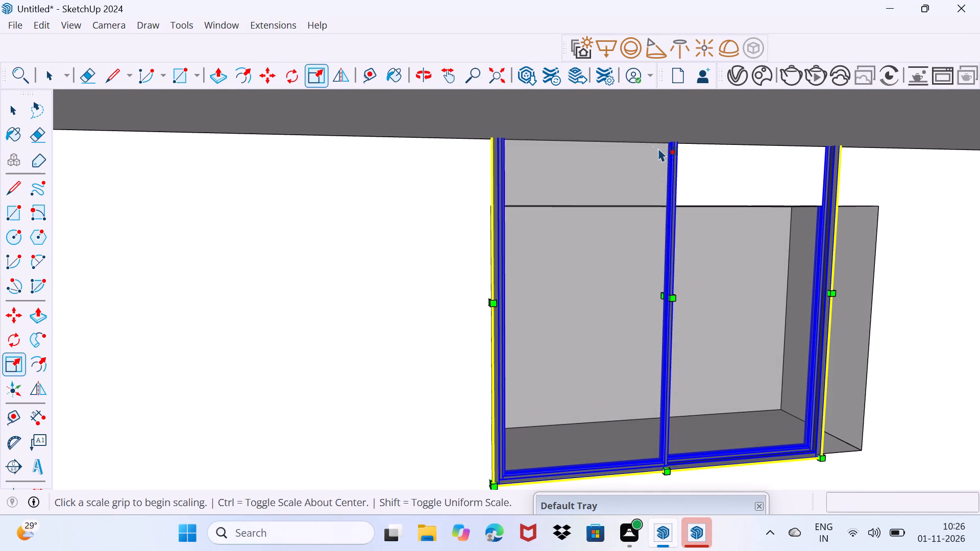
{"action": "middle_click_drag", "start_coordinate": [677, 140], "coordinate": [678, 207]}
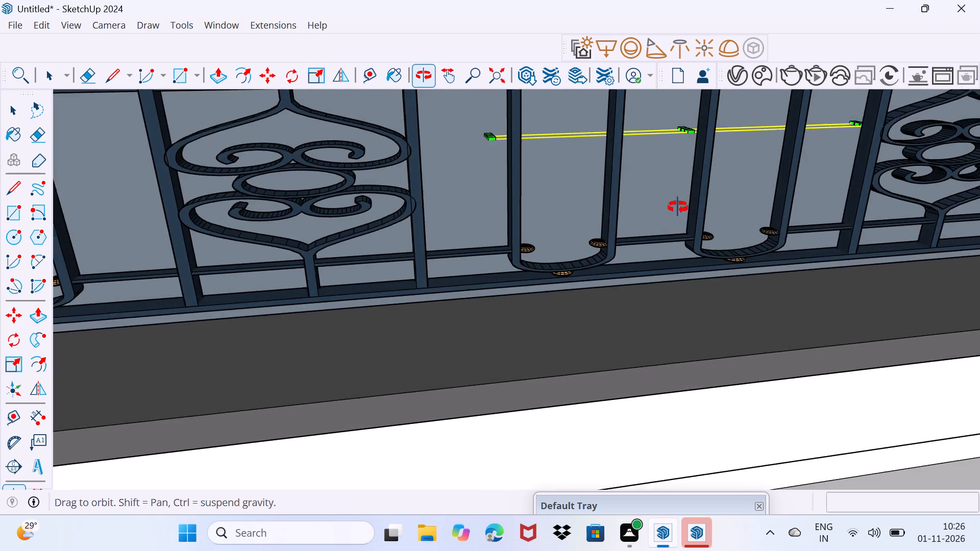
{"action": "middle_click_drag", "start_coordinate": [678, 207], "coordinate": [679, 193]}
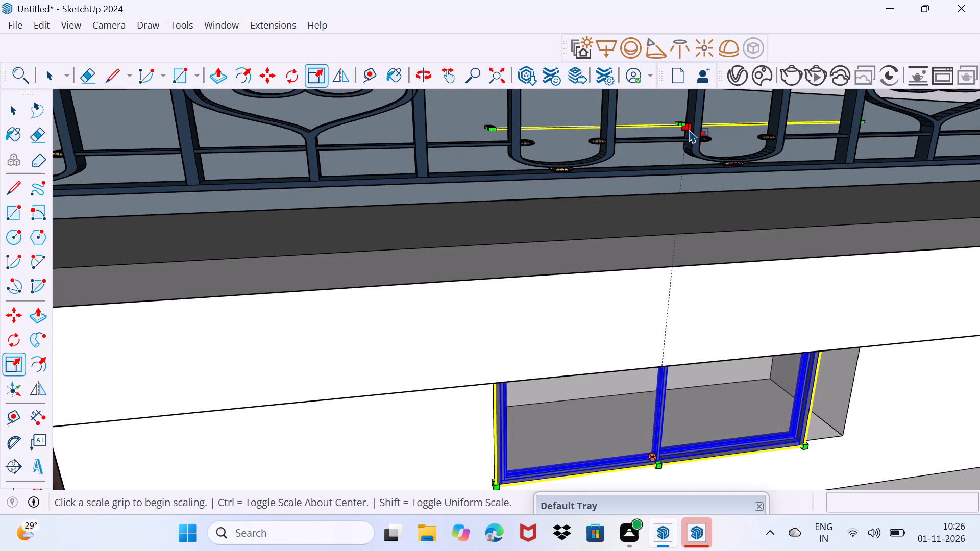
{"action": "left_click", "coordinate": [689, 129]}
{"action": "key", "text": "Escape"}
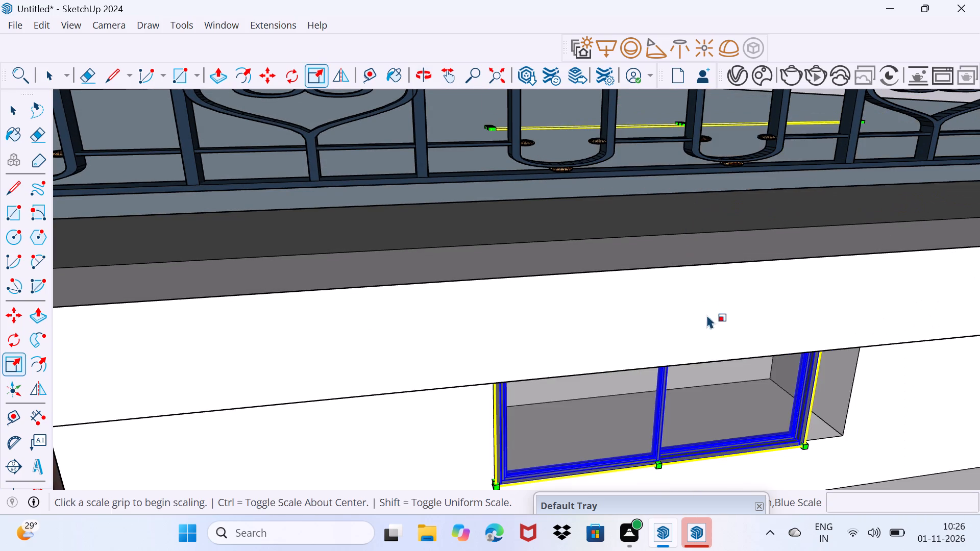
{"action": "middle_click_drag", "start_coordinate": [707, 315], "coordinate": [658, 158]}
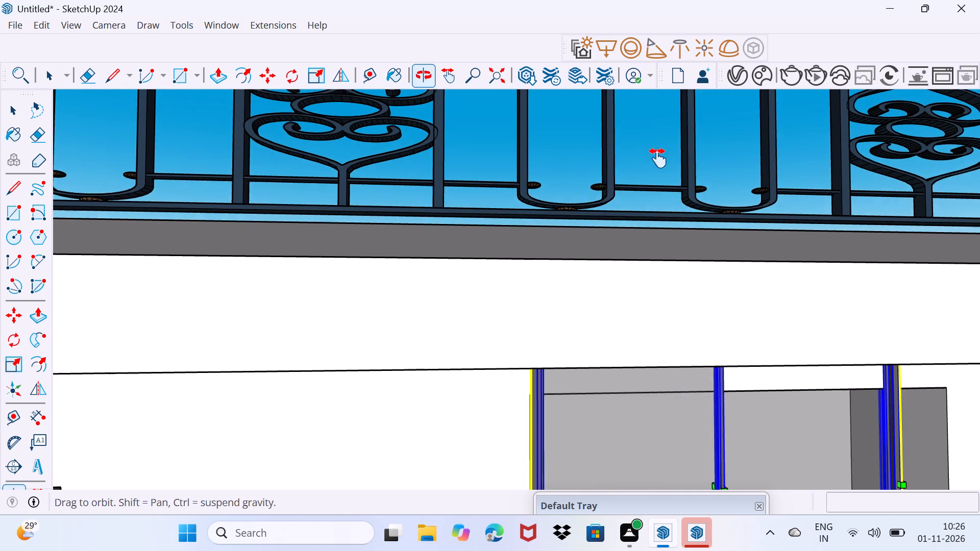
{"action": "middle_click_drag", "start_coordinate": [658, 158], "coordinate": [630, 116]}
{"action": "middle_click_drag", "start_coordinate": [717, 292], "coordinate": [712, 218]}
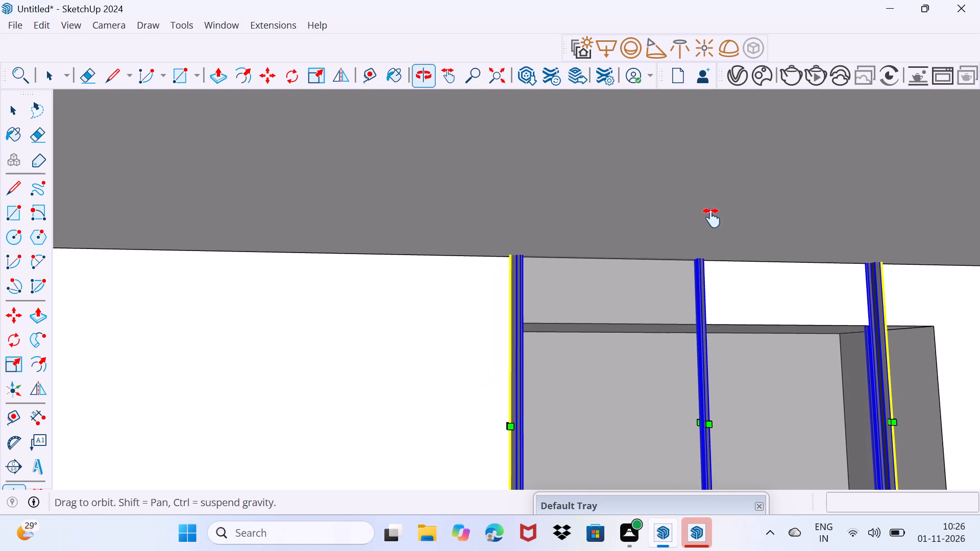
{"action": "middle_click_drag", "start_coordinate": [712, 218], "coordinate": [706, 186]}
{"action": "middle_click_drag", "start_coordinate": [636, 263], "coordinate": [666, 285]}
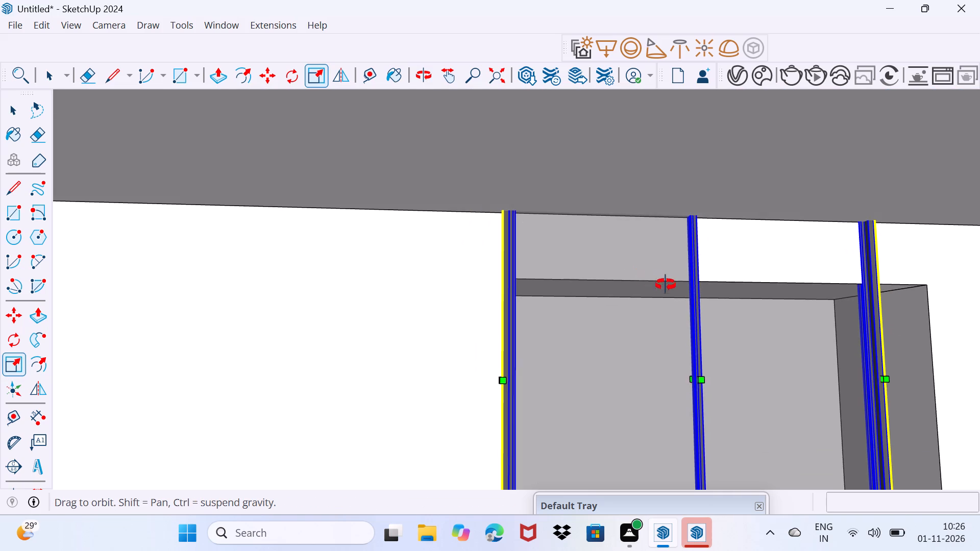
{"action": "middle_click_drag", "start_coordinate": [666, 285], "coordinate": [602, 162]}
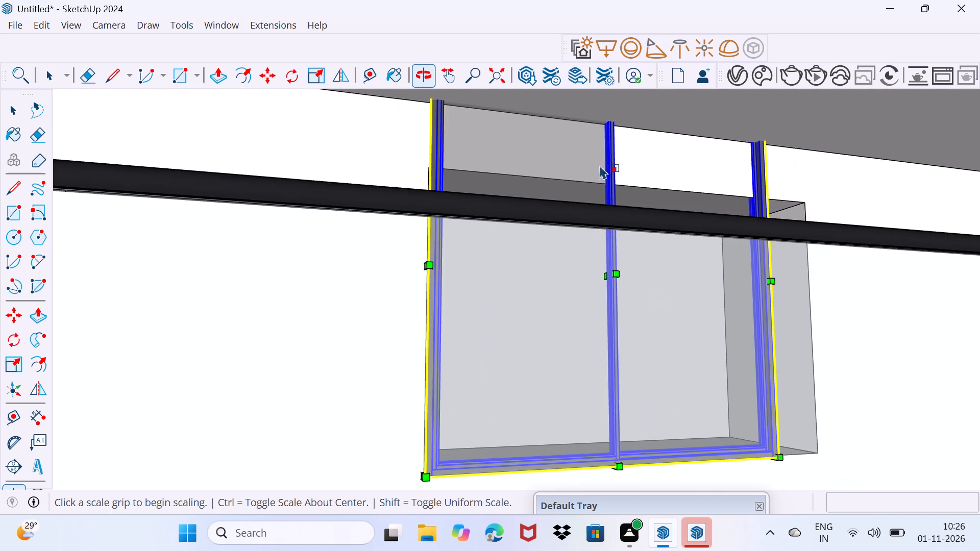
{"action": "middle_click_drag", "start_coordinate": [580, 180], "coordinate": [630, 248]}
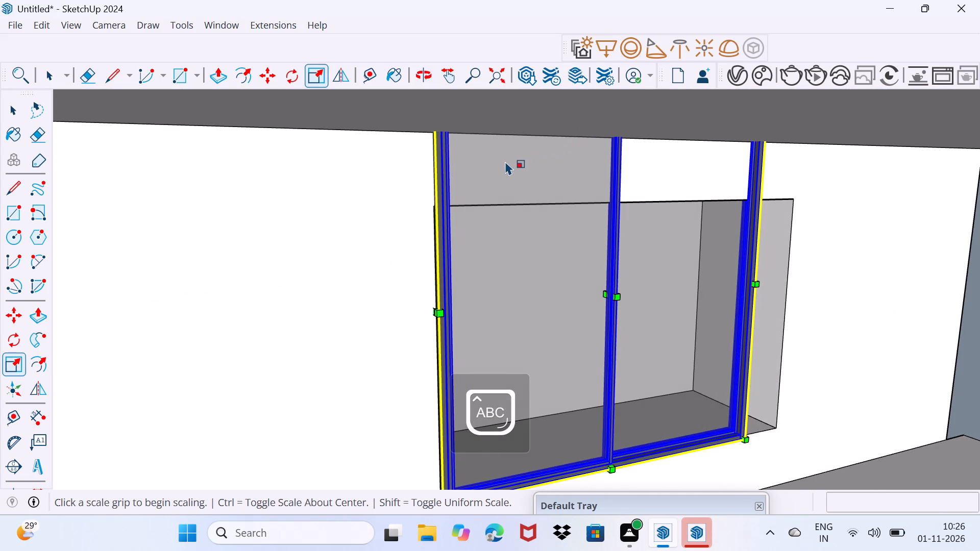
{"action": "scroll", "coordinate": [512, 233], "scroll_direction": "down", "scroll_amount": 1}
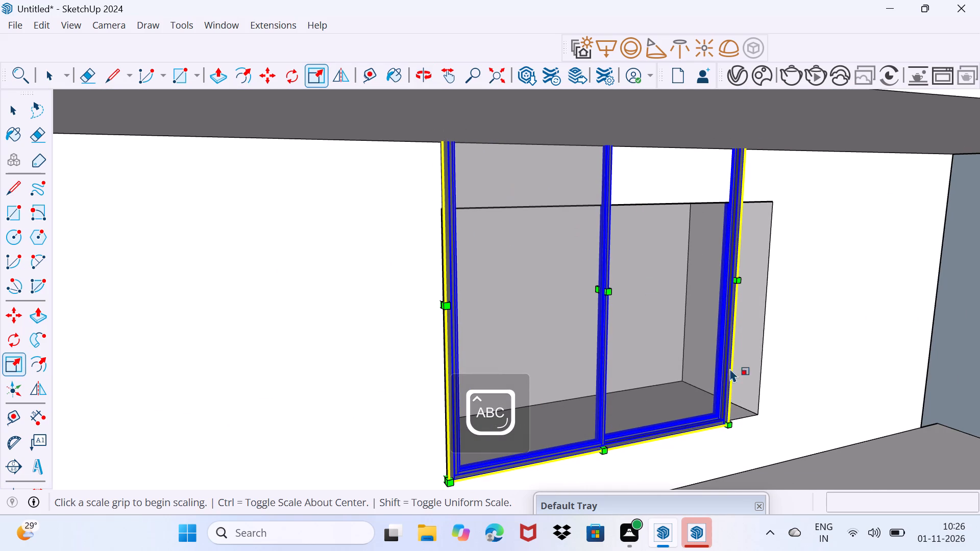
{"action": "left_click_drag", "start_coordinate": [725, 425], "coordinate": [628, 384]}
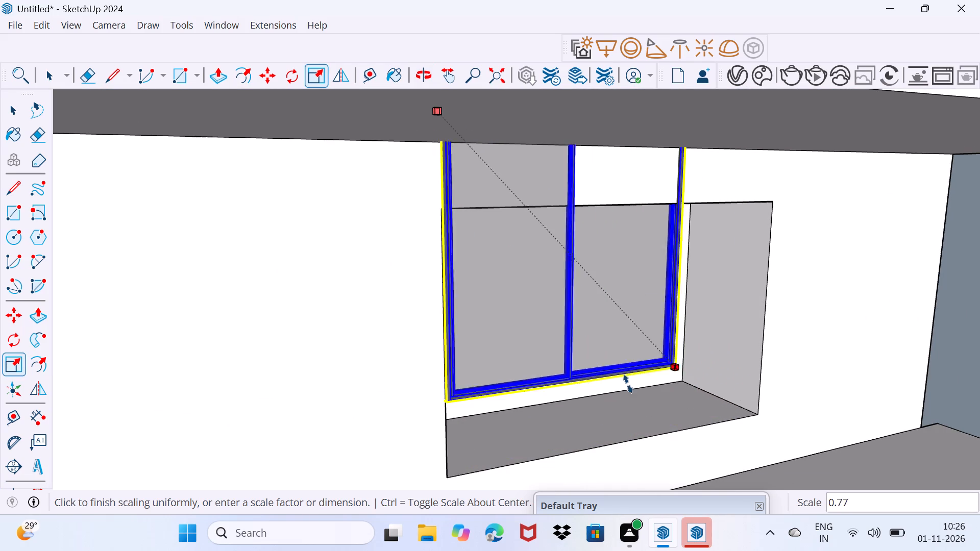
{"action": "left_click_drag", "start_coordinate": [628, 384], "coordinate": [549, 334]}
Move the window by its lower corner to the opening's front bottom corner on the side farthest from the door.
{"action": "key", "text": "m"}
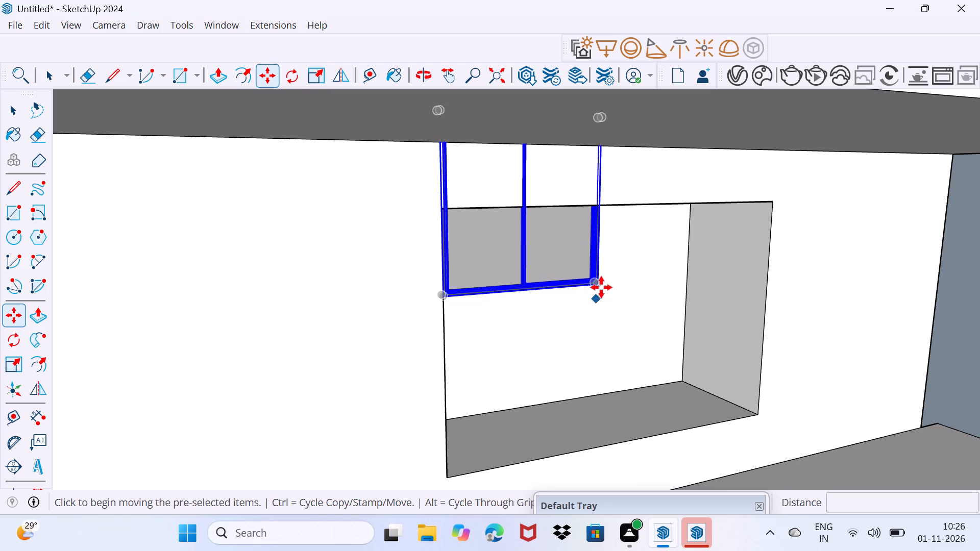
{"action": "left_click", "coordinate": [601, 287]}
{"action": "scroll", "coordinate": [758, 413], "scroll_direction": "up", "scroll_amount": 3}
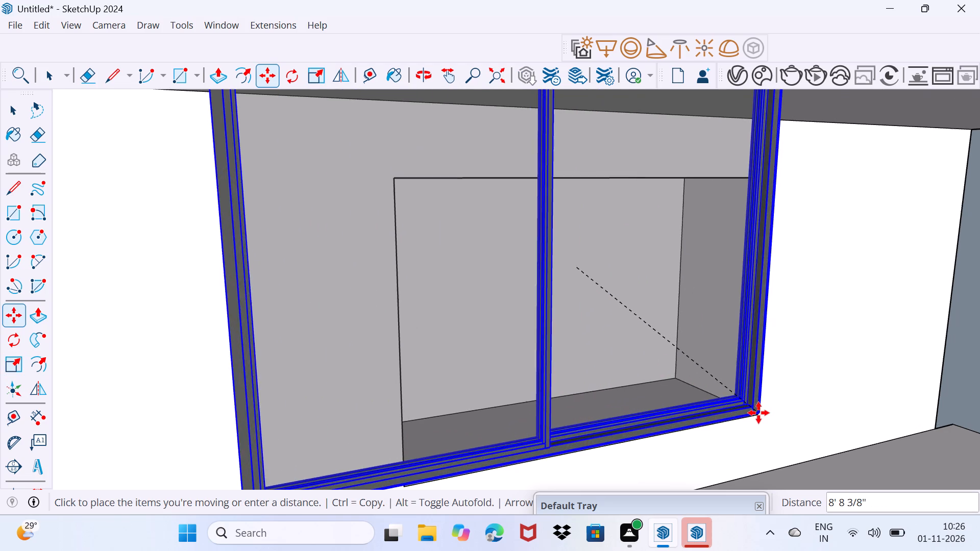
{"action": "scroll", "coordinate": [758, 413], "scroll_direction": "up", "scroll_amount": 3}
{"action": "middle_click_drag", "start_coordinate": [762, 417], "coordinate": [560, 406]}
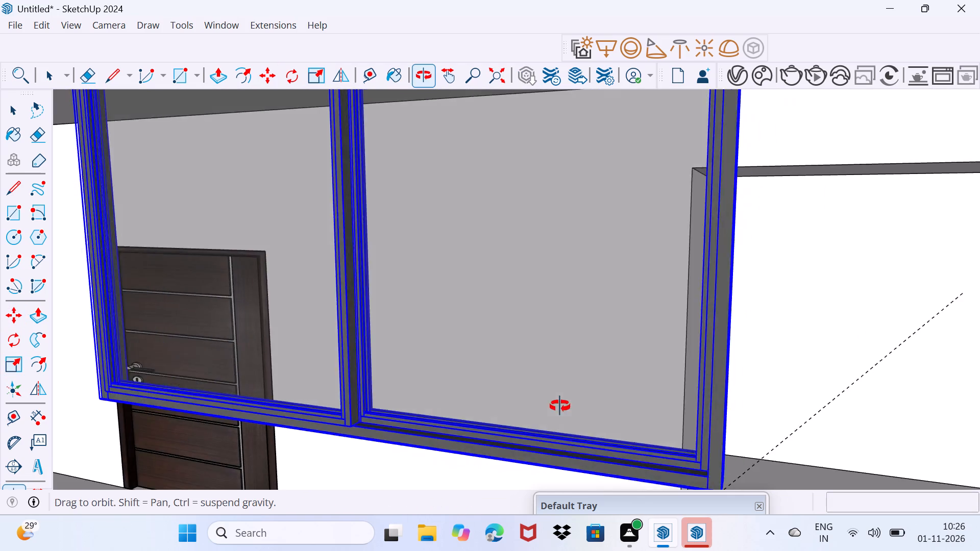
{"action": "middle_click_drag", "start_coordinate": [560, 406], "coordinate": [563, 406]}
{"action": "scroll", "coordinate": [812, 387], "scroll_direction": "down", "scroll_amount": 7}
{"action": "middle_click_drag", "start_coordinate": [878, 409], "coordinate": [871, 407]}
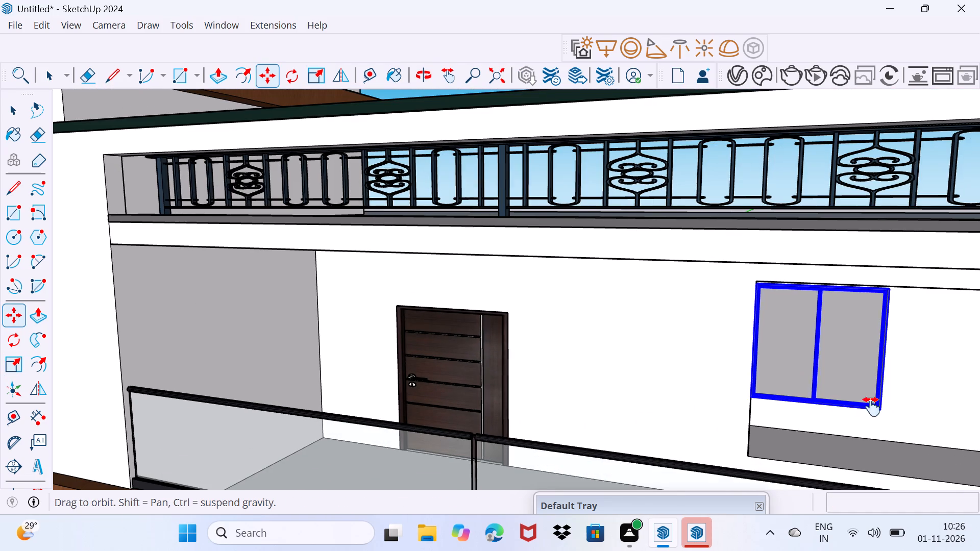
{"action": "middle_click_drag", "start_coordinate": [871, 407], "coordinate": [652, 333]}
{"action": "scroll", "coordinate": [753, 339], "scroll_direction": "up", "scroll_amount": 2}
{"action": "middle_click_drag", "start_coordinate": [791, 347], "coordinate": [834, 372]}
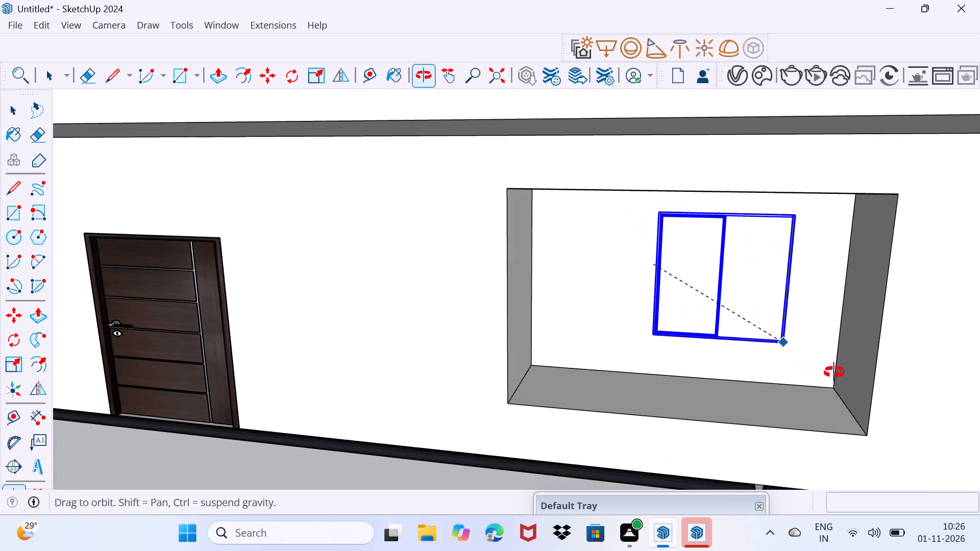
{"action": "middle_click_drag", "start_coordinate": [834, 372], "coordinate": [834, 373]}
{"action": "scroll", "coordinate": [861, 431], "scroll_direction": "up", "scroll_amount": 7}
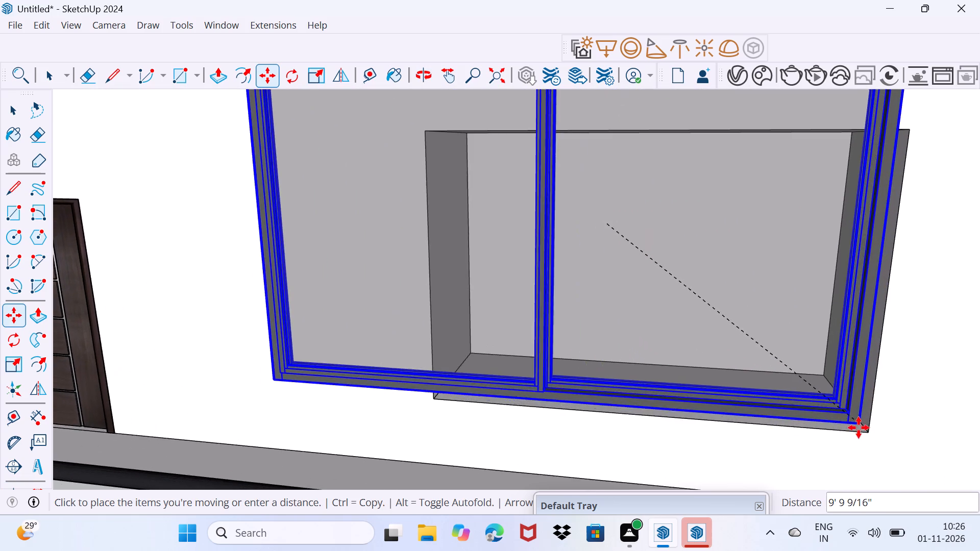
{"action": "scroll", "coordinate": [860, 429], "scroll_direction": "up", "scroll_amount": 4}
{"action": "scroll", "coordinate": [883, 434], "scroll_direction": "down", "scroll_amount": 4}
{"action": "middle_click_drag", "start_coordinate": [872, 431], "coordinate": [867, 431]}
{"action": "middle_click_drag", "start_coordinate": [849, 428], "coordinate": [741, 419]}
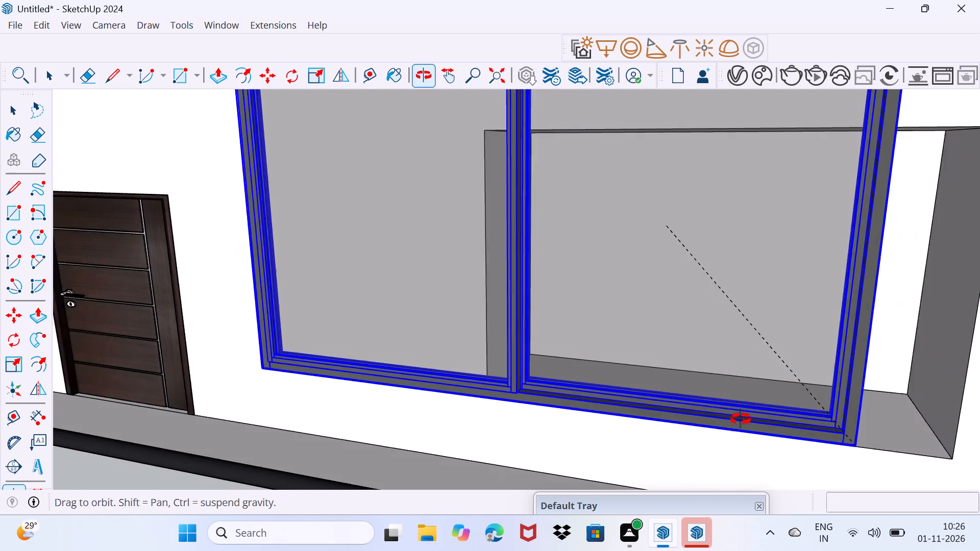
{"action": "middle_click_drag", "start_coordinate": [741, 419], "coordinate": [702, 416]}
{"action": "scroll", "coordinate": [790, 402], "scroll_direction": "down", "scroll_amount": 8}
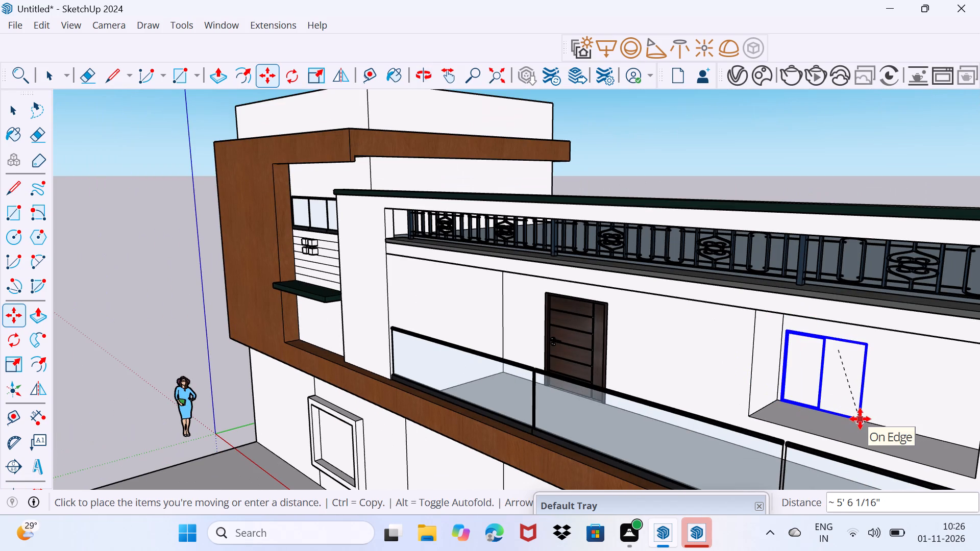
{"action": "middle_click_drag", "start_coordinate": [856, 417], "coordinate": [707, 363], "text": "shift"}
{"action": "scroll", "coordinate": [796, 406], "scroll_direction": "up", "scroll_amount": 2}
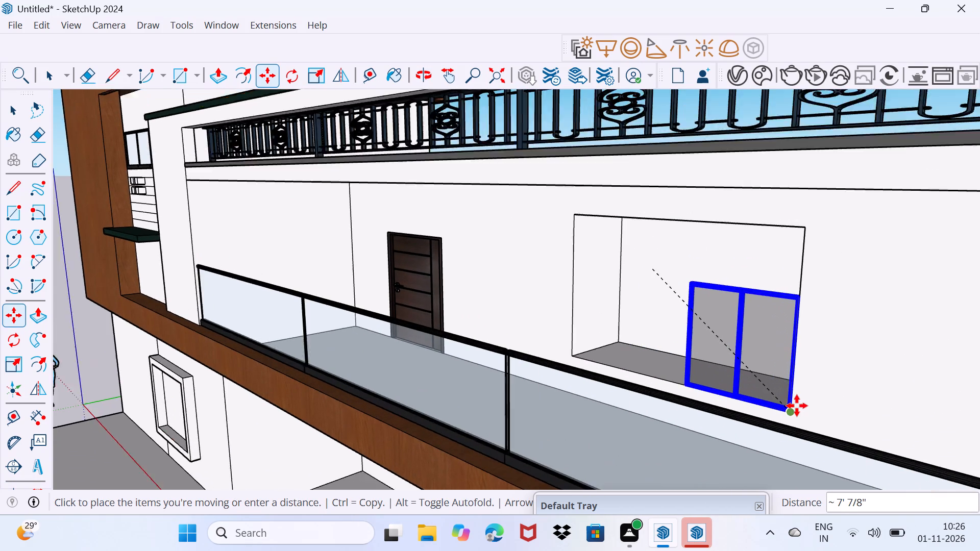
{"action": "scroll", "coordinate": [797, 406], "scroll_direction": "up", "scroll_amount": 1}
{"action": "left_click", "coordinate": [797, 406]}
Stretch the window's width along the red axis until it reaches the opening's side nearest the door.
{"action": "scroll", "coordinate": [748, 368], "scroll_direction": "up", "scroll_amount": 3}
{"action": "middle_click_drag", "start_coordinate": [706, 370], "coordinate": [917, 394]}
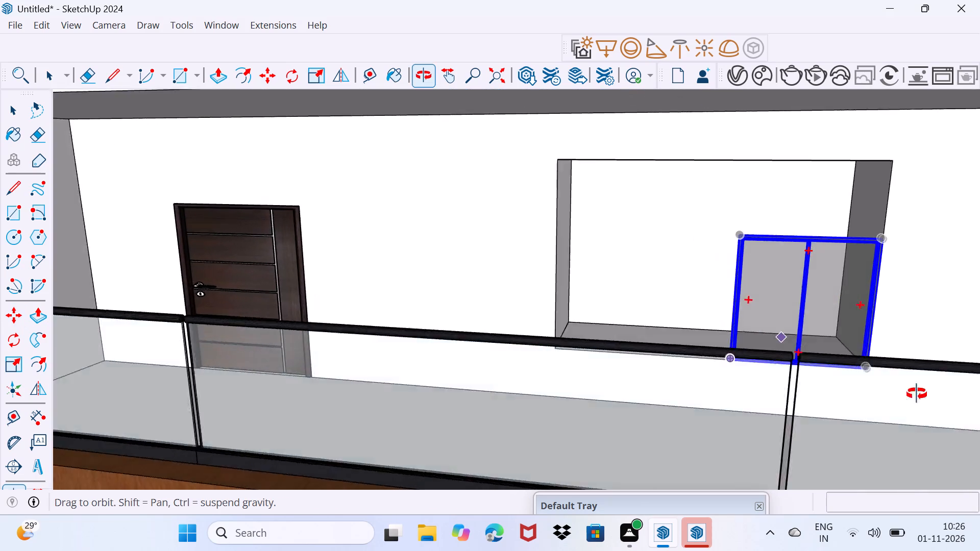
{"action": "middle_click_drag", "start_coordinate": [917, 394], "coordinate": [943, 400]}
{"action": "scroll", "coordinate": [741, 340], "scroll_direction": "up", "scroll_amount": 2}
{"action": "key", "text": "s"}
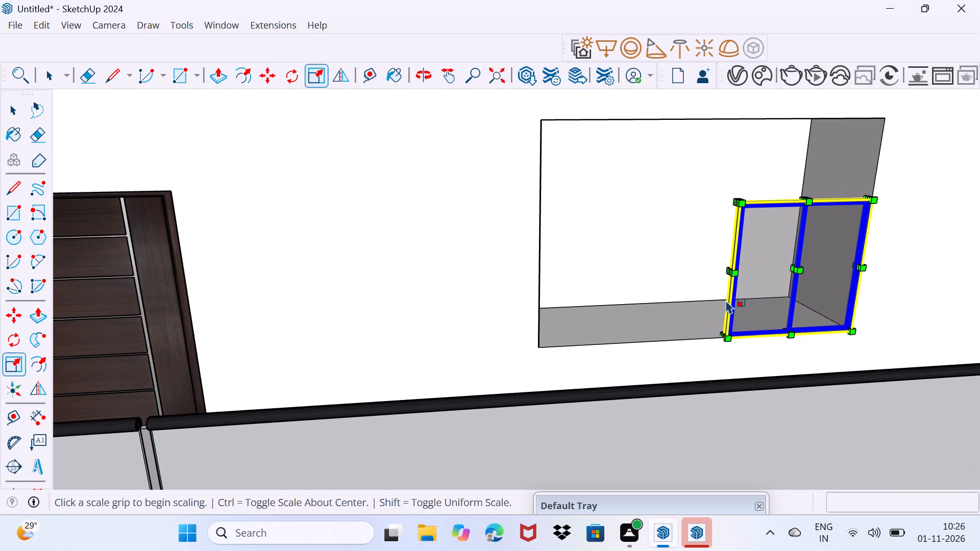
{"action": "scroll", "coordinate": [726, 296], "scroll_direction": "up", "scroll_amount": 4}
{"action": "middle_click_drag", "start_coordinate": [722, 297], "coordinate": [781, 310]}
{"action": "scroll", "coordinate": [743, 275], "scroll_direction": "up", "scroll_amount": 2}
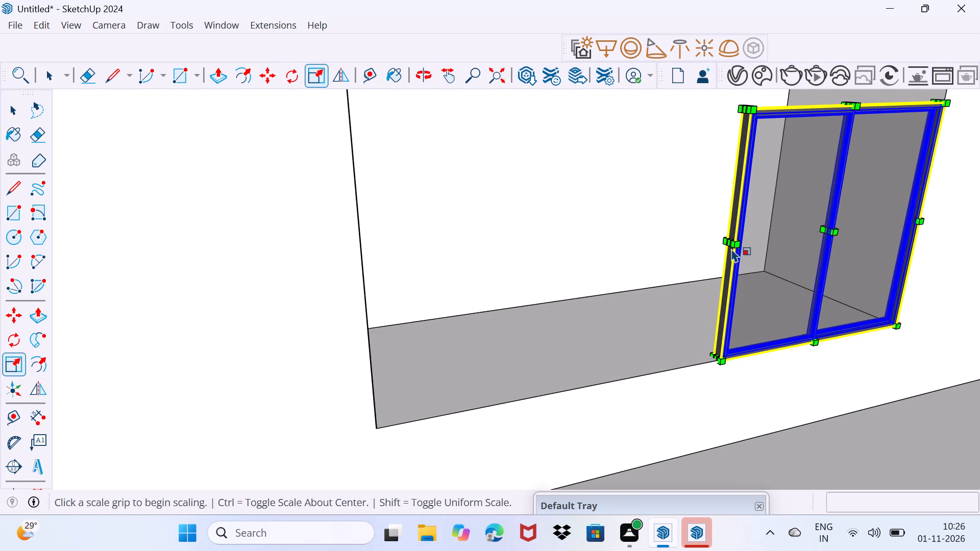
{"action": "left_click", "coordinate": [729, 244]}
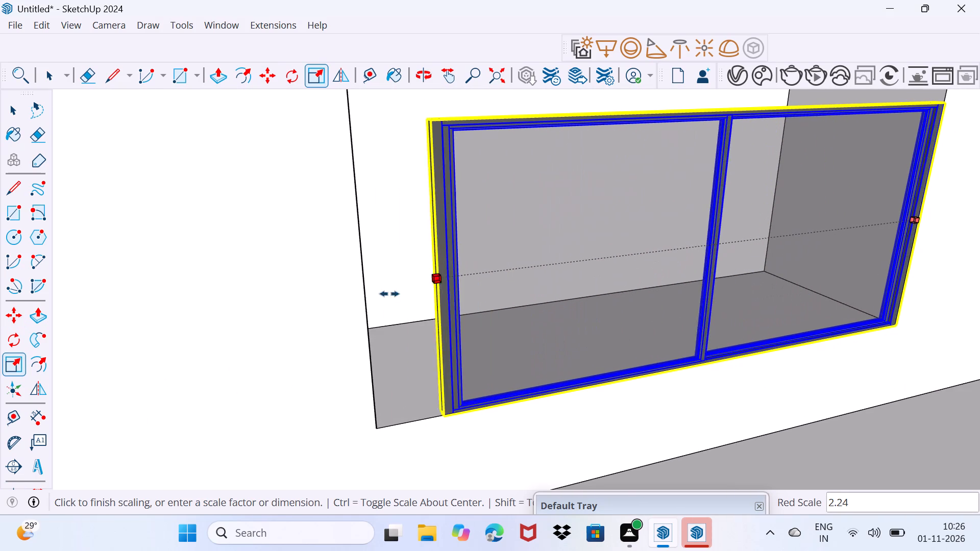
{"action": "left_click", "coordinate": [361, 293]}
Stretch the window's height upward by about 1.57 on the blue axis to meet the opening's top edge, and deselect it.
{"action": "middle_click_drag", "start_coordinate": [450, 265], "coordinate": [478, 459], "text": "shift"}
{"action": "scroll", "coordinate": [587, 379], "scroll_direction": "down", "scroll_amount": 2}
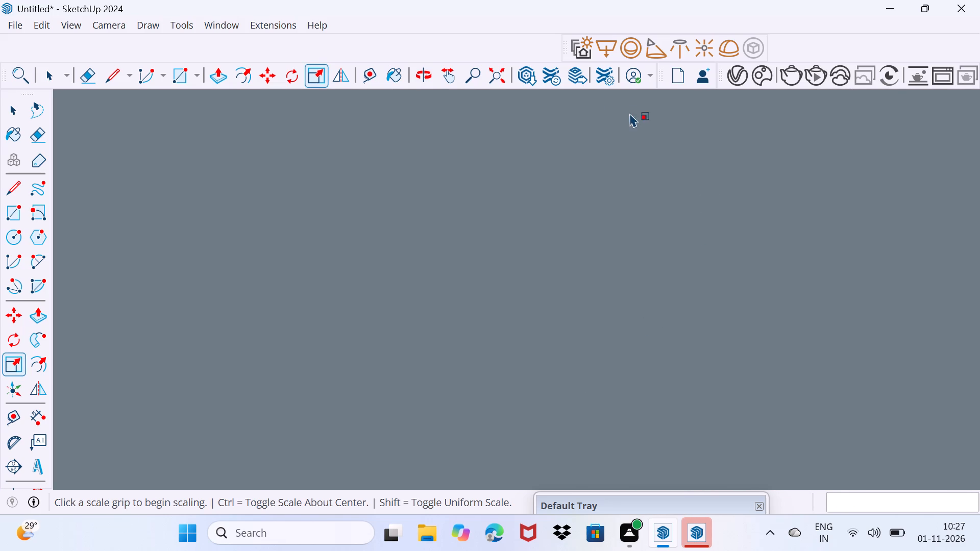
{"action": "left_click", "coordinate": [494, 73]}
{"action": "scroll", "coordinate": [674, 213], "scroll_direction": "up", "scroll_amount": 4}
{"action": "scroll", "coordinate": [607, 207], "scroll_direction": "up", "scroll_amount": 4}
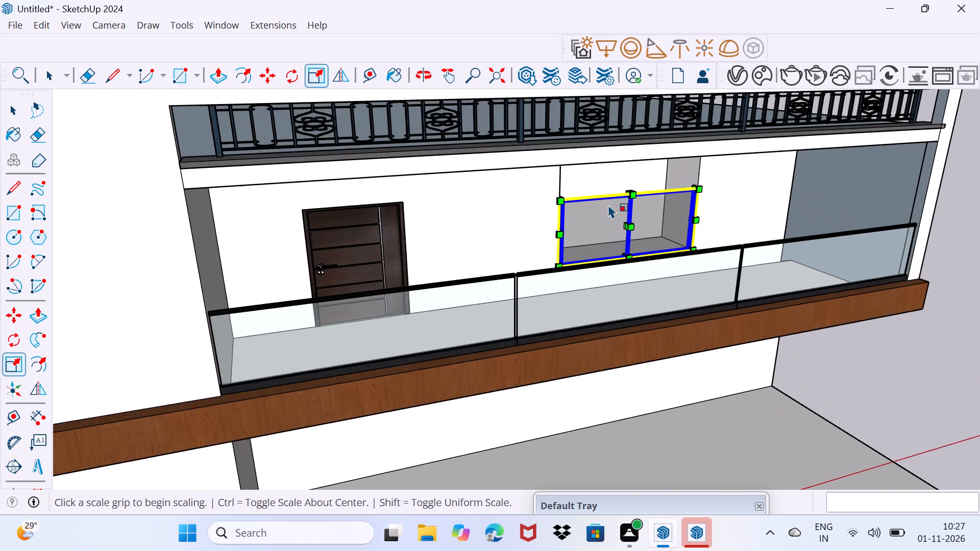
{"action": "scroll", "coordinate": [609, 205], "scroll_direction": "up", "scroll_amount": 7}
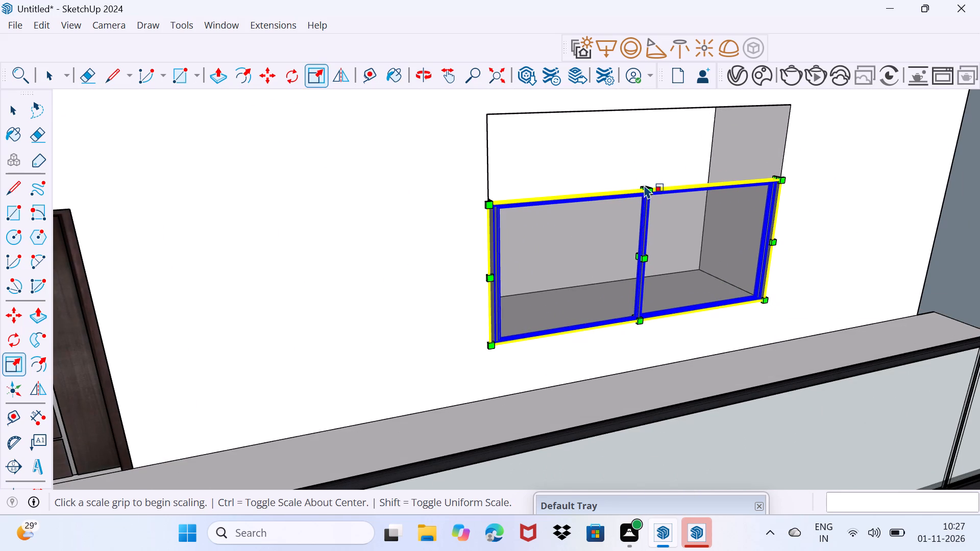
{"action": "left_click", "coordinate": [643, 189]}
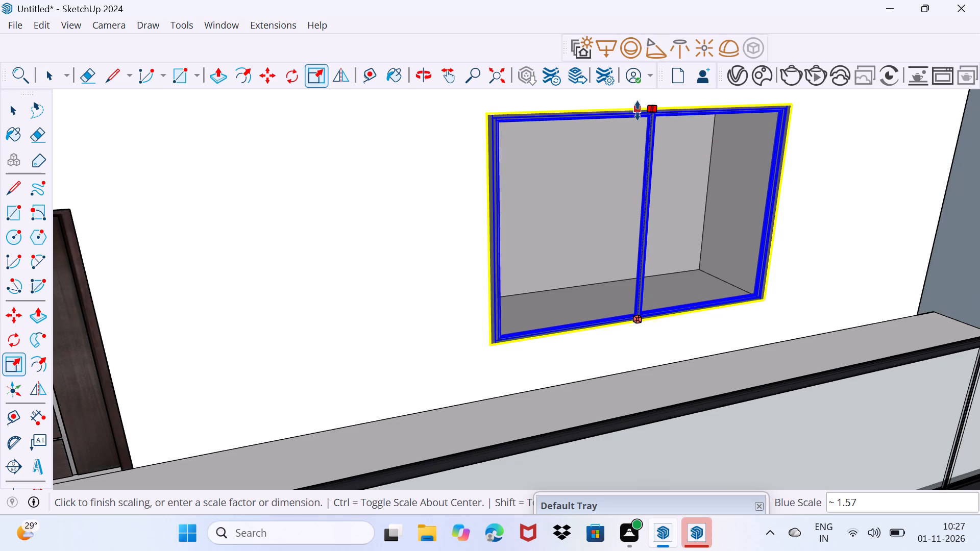
{"action": "left_click", "coordinate": [638, 110]}
{"action": "key", "text": "space"}
{"action": "left_click_drag", "start_coordinate": [416, 245], "coordinate": [440, 205]}
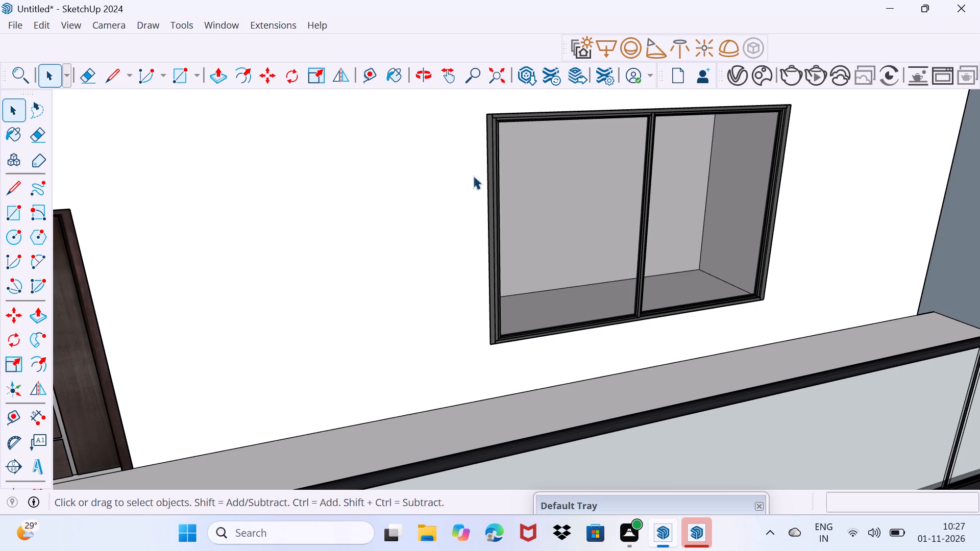
{"action": "scroll", "coordinate": [477, 173], "scroll_direction": "down", "scroll_amount": 4}
{"action": "left_click_drag", "start_coordinate": [422, 254], "coordinate": [447, 213]}
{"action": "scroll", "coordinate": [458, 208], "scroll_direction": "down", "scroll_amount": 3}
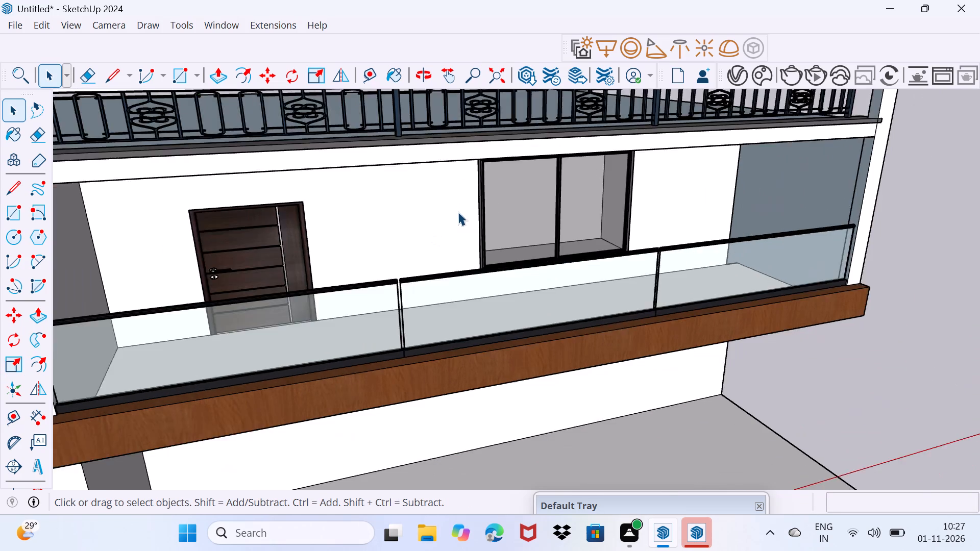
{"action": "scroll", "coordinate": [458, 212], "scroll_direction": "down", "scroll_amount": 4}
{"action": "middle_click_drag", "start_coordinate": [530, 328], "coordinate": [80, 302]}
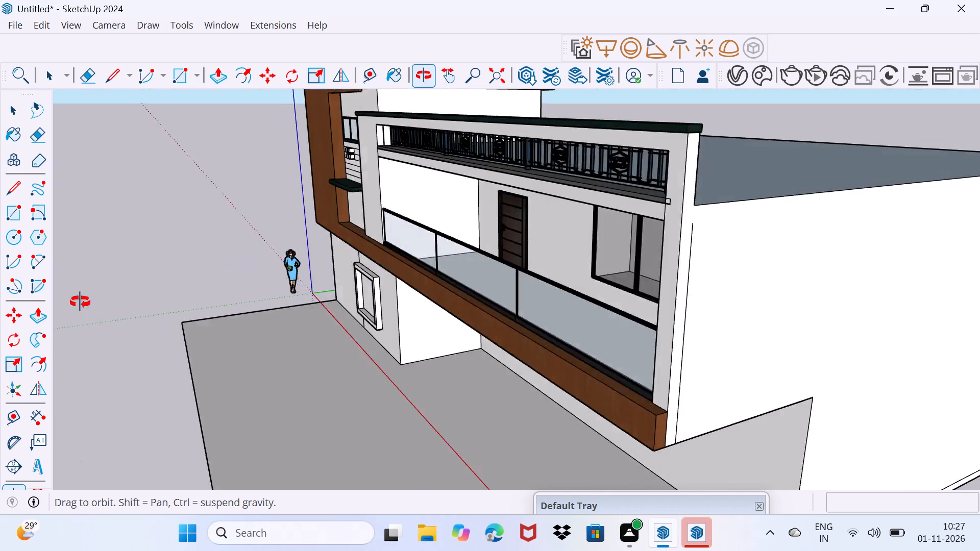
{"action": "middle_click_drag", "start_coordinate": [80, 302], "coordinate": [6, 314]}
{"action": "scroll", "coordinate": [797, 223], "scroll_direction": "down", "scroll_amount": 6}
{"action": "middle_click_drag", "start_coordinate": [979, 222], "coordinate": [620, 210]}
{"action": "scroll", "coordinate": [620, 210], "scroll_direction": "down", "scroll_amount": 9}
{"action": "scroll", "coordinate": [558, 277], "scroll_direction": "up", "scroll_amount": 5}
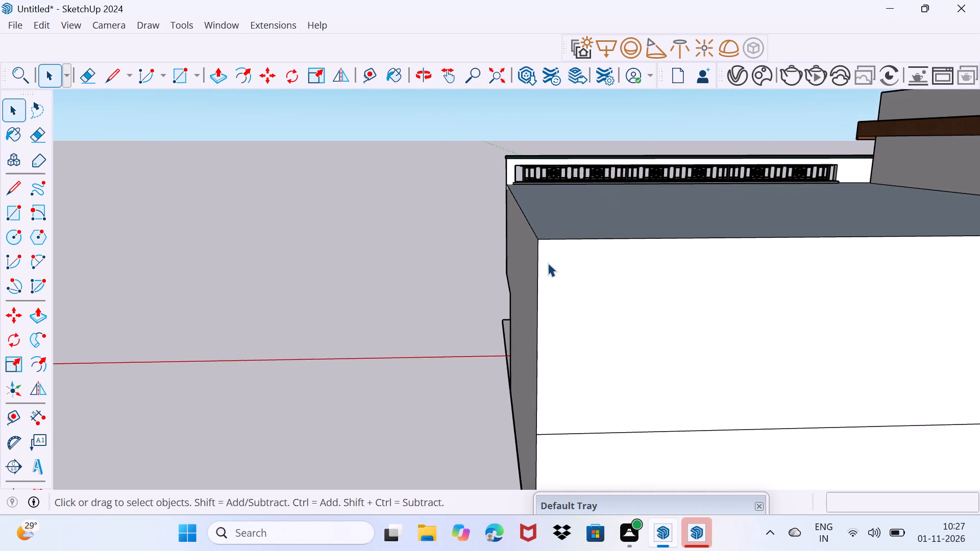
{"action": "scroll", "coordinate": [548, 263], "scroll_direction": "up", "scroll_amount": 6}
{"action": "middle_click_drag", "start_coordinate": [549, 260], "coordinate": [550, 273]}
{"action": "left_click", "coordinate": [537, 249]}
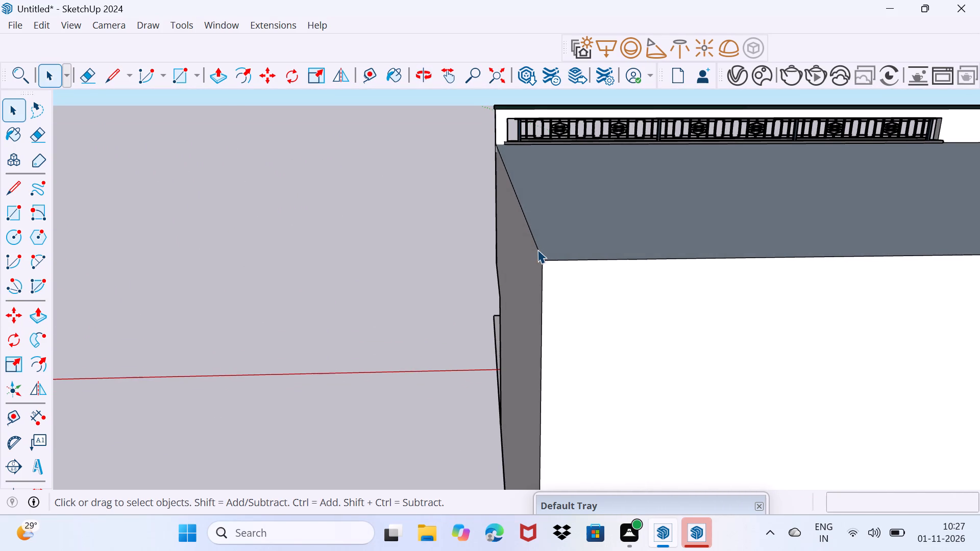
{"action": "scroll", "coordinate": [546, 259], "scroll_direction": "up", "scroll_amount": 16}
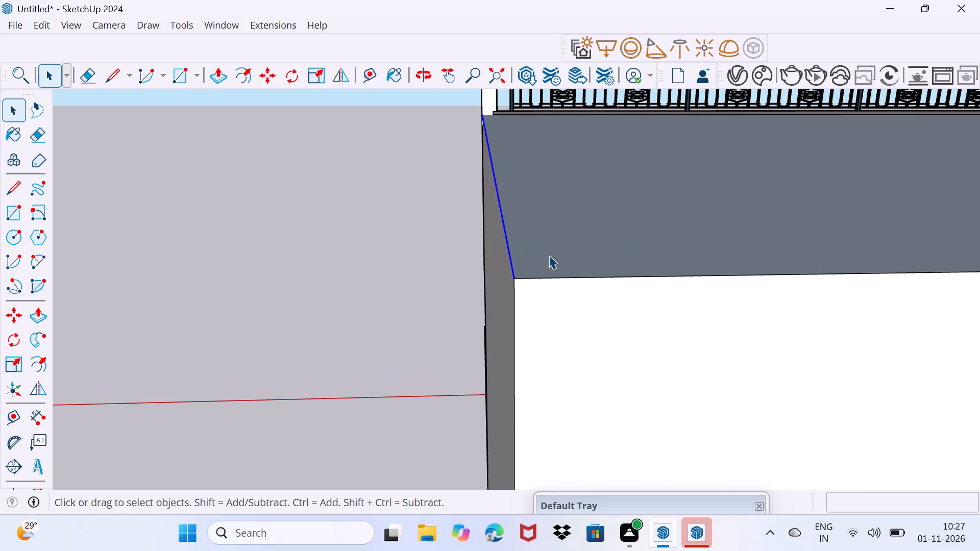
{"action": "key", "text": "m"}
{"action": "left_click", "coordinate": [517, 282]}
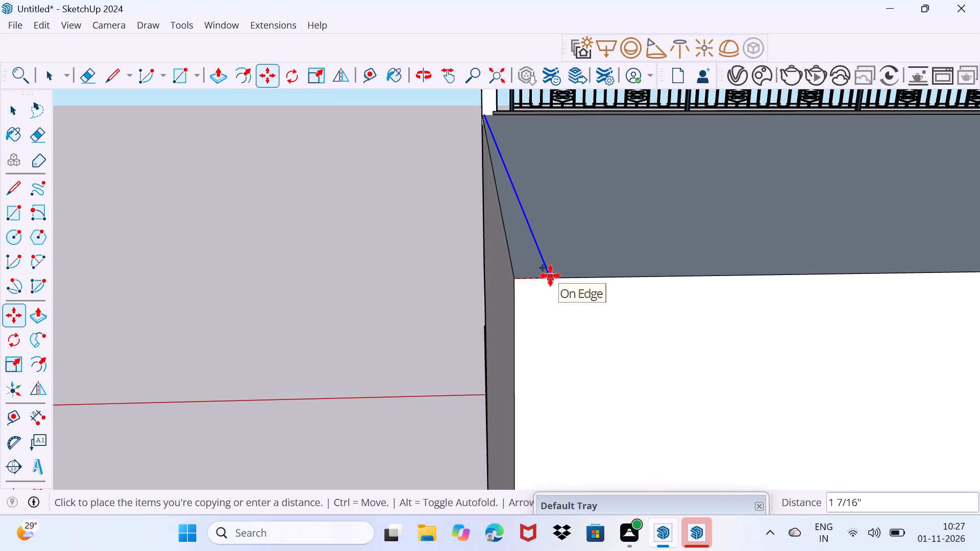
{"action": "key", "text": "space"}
Draw lines on the roof from its front outer corner to the railing ledge and along the ledge's end, about 7 11/16", to its inner corner.
{"action": "scroll", "coordinate": [498, 164], "scroll_direction": "up", "scroll_amount": 3}
{"action": "middle_click_drag", "start_coordinate": [498, 135], "coordinate": [554, 173]}
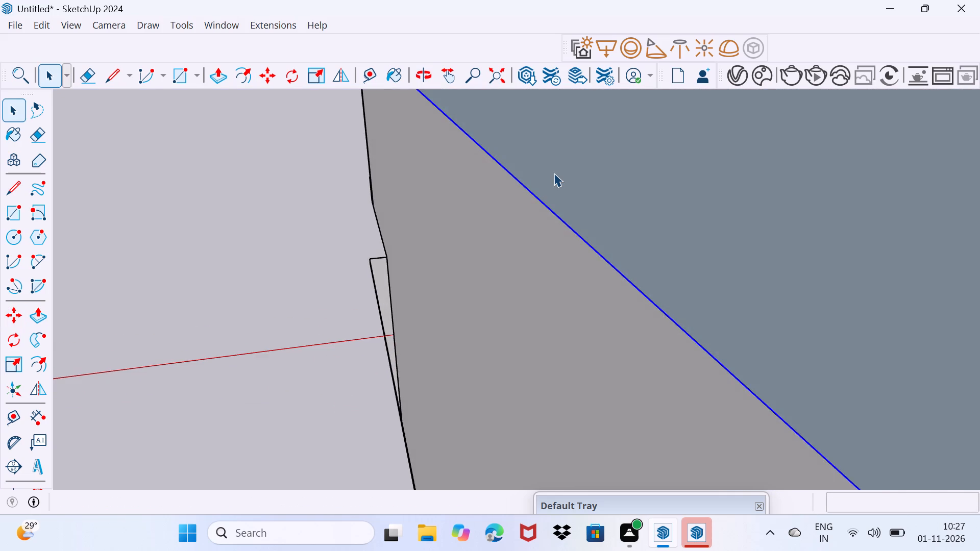
{"action": "scroll", "coordinate": [554, 173], "scroll_direction": "down", "scroll_amount": 3}
{"action": "middle_click_drag", "start_coordinate": [546, 168], "coordinate": [598, 262], "text": "shift"}
{"action": "scroll", "coordinate": [605, 246], "scroll_direction": "down", "scroll_amount": 7}
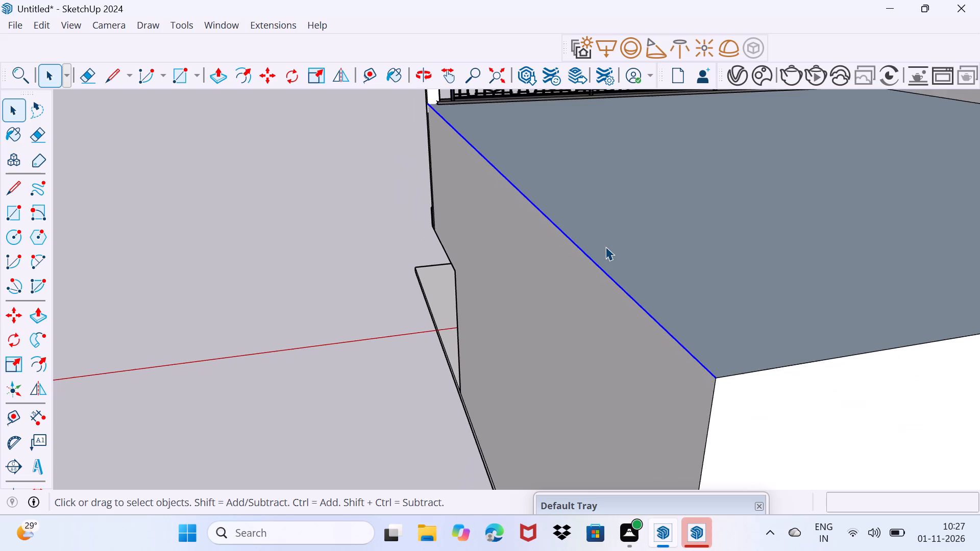
{"action": "middle_click_drag", "start_coordinate": [597, 231], "coordinate": [619, 316], "text": "shift"}
{"action": "scroll", "coordinate": [451, 176], "scroll_direction": "up", "scroll_amount": 12}
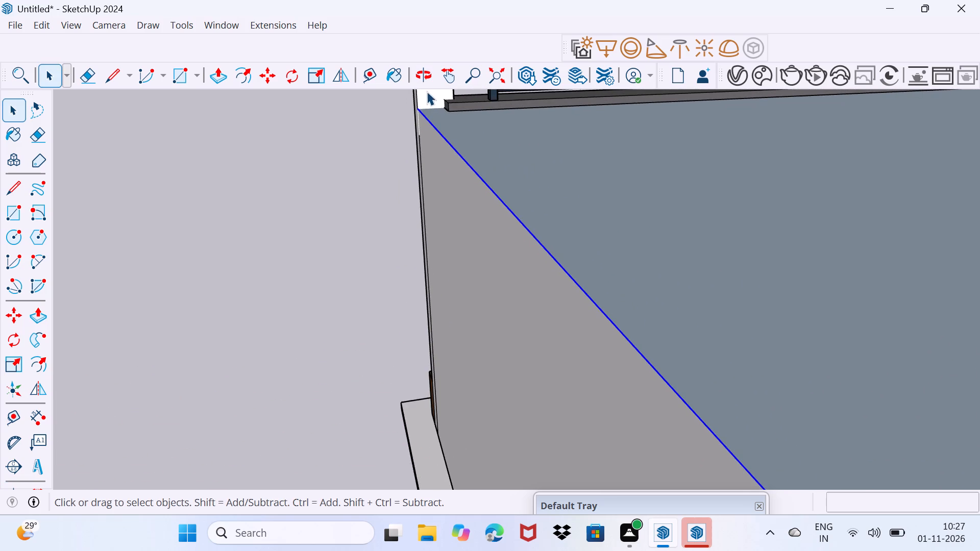
{"action": "middle_click_drag", "start_coordinate": [413, 106], "coordinate": [532, 191]}
{"action": "scroll", "coordinate": [414, 162], "scroll_direction": "up", "scroll_amount": 3}
{"action": "key", "text": "l"}
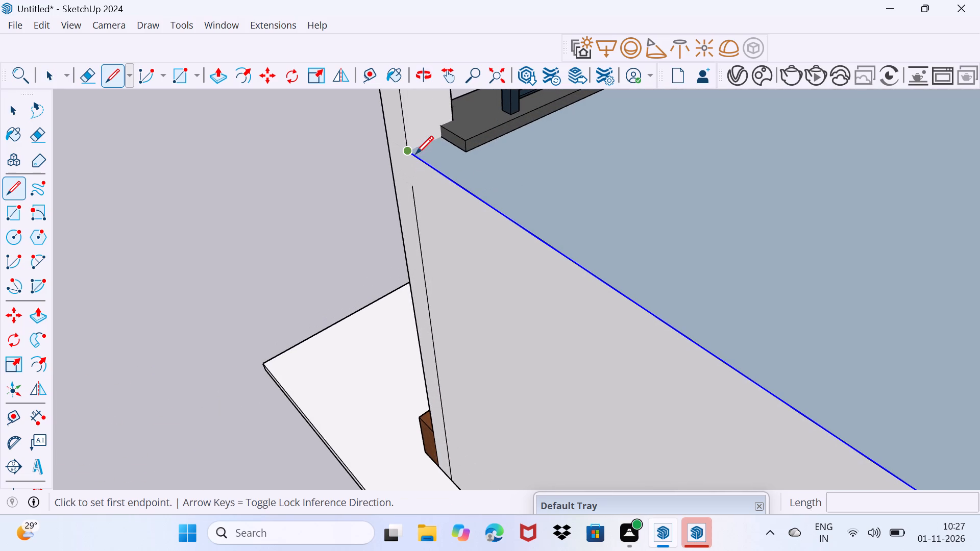
{"action": "left_click", "coordinate": [411, 151]}
{"action": "left_click", "coordinate": [445, 139]}
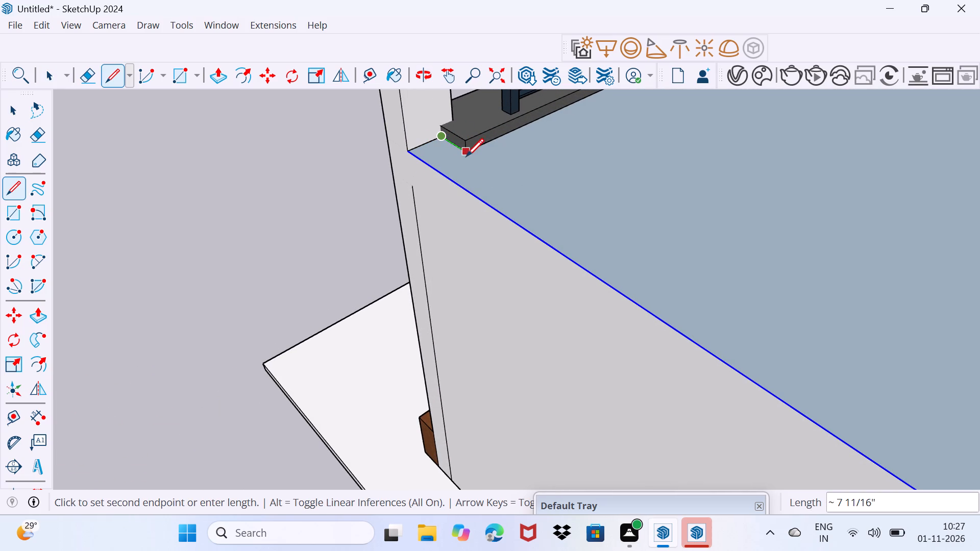
{"action": "left_click", "coordinate": [467, 156]}
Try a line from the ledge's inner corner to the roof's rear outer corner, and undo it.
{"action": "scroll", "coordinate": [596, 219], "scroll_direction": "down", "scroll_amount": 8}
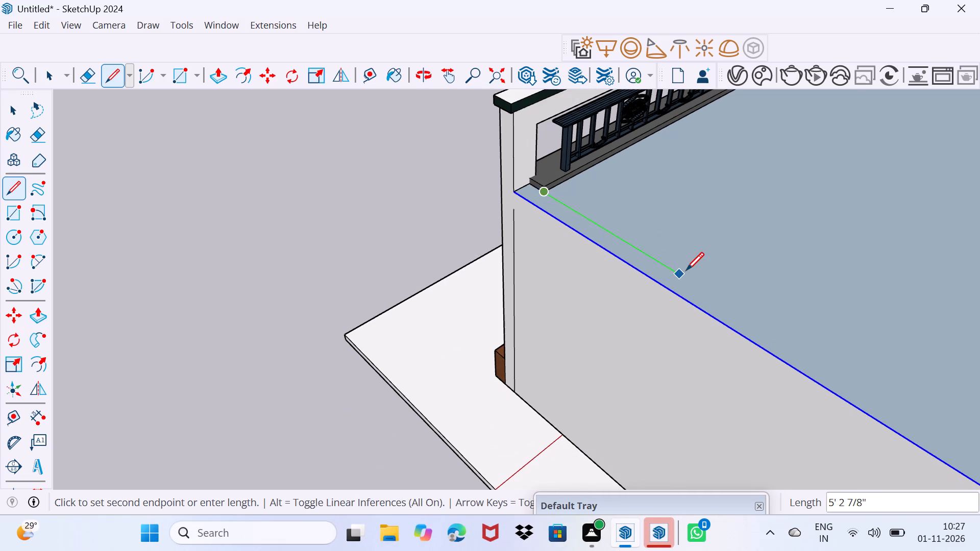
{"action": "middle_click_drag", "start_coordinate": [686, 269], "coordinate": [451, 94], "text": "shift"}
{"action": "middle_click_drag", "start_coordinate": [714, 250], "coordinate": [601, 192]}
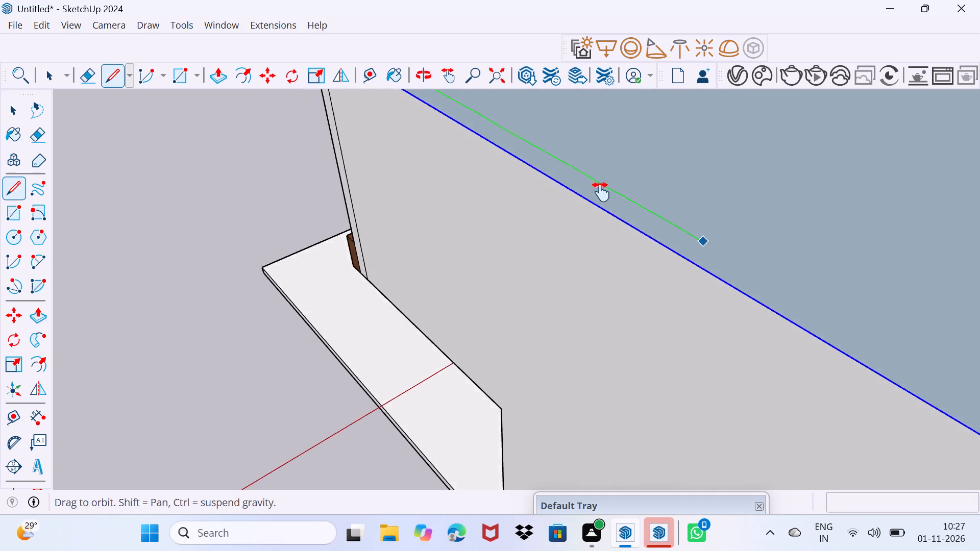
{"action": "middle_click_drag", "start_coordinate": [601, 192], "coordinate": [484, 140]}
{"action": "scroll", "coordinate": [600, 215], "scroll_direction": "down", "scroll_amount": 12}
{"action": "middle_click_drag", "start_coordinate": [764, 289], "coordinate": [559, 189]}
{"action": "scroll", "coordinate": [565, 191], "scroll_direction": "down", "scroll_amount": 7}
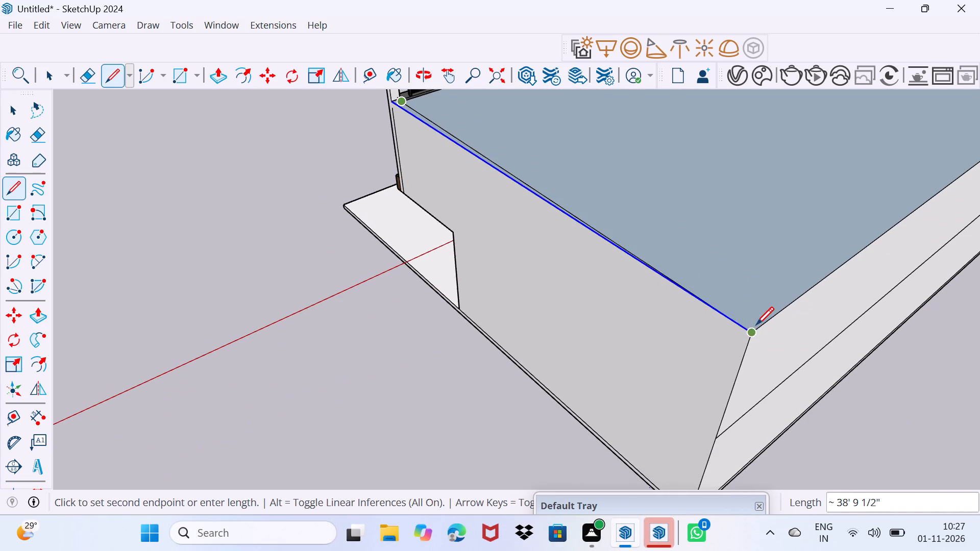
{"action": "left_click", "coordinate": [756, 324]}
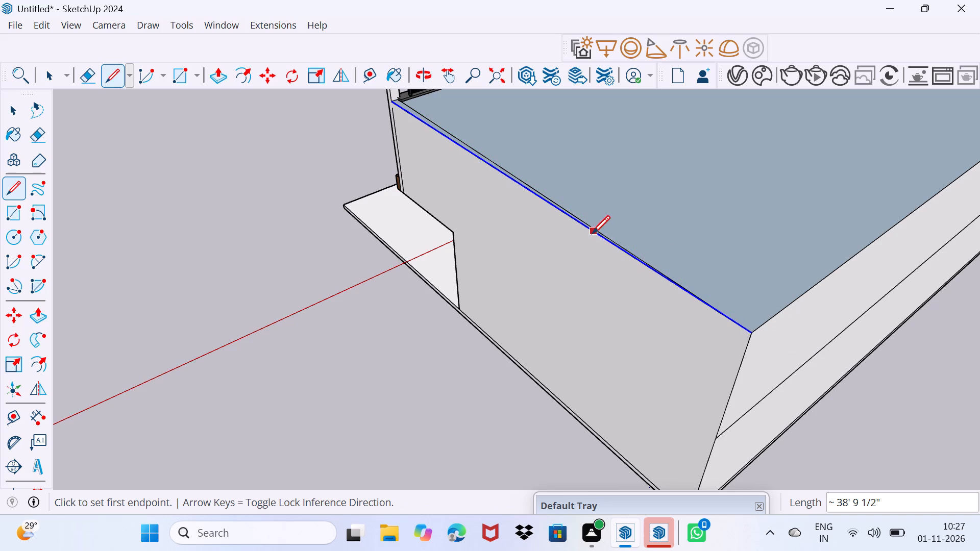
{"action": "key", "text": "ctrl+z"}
Draw a line about 38' 9 7/16" along the green axis from the ledge's inner corner to the roof's rear edge.
{"action": "scroll", "coordinate": [425, 115], "scroll_direction": "up", "scroll_amount": 6}
{"action": "middle_click_drag", "start_coordinate": [396, 103], "coordinate": [393, 118]}
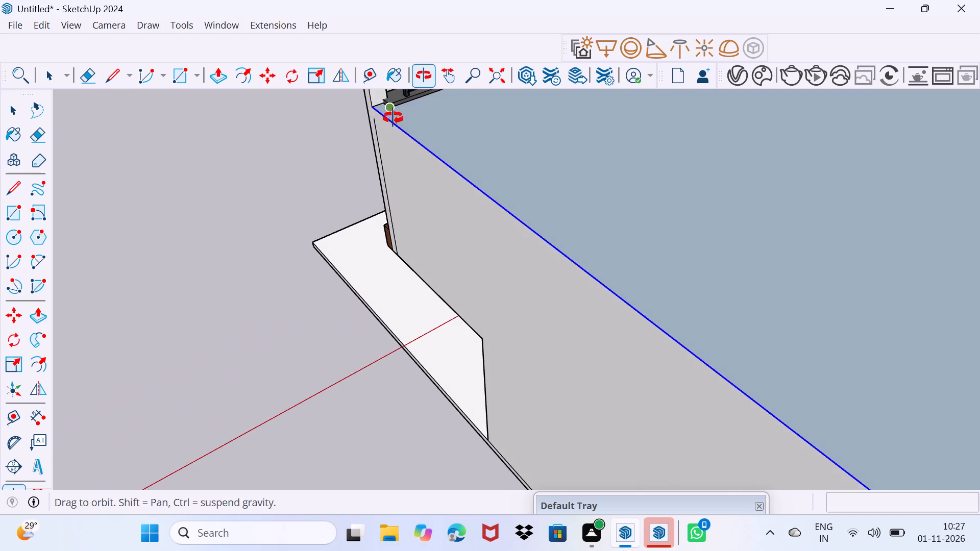
{"action": "middle_click_drag", "start_coordinate": [393, 118], "coordinate": [393, 118]}
{"action": "left_click", "coordinate": [393, 109]}
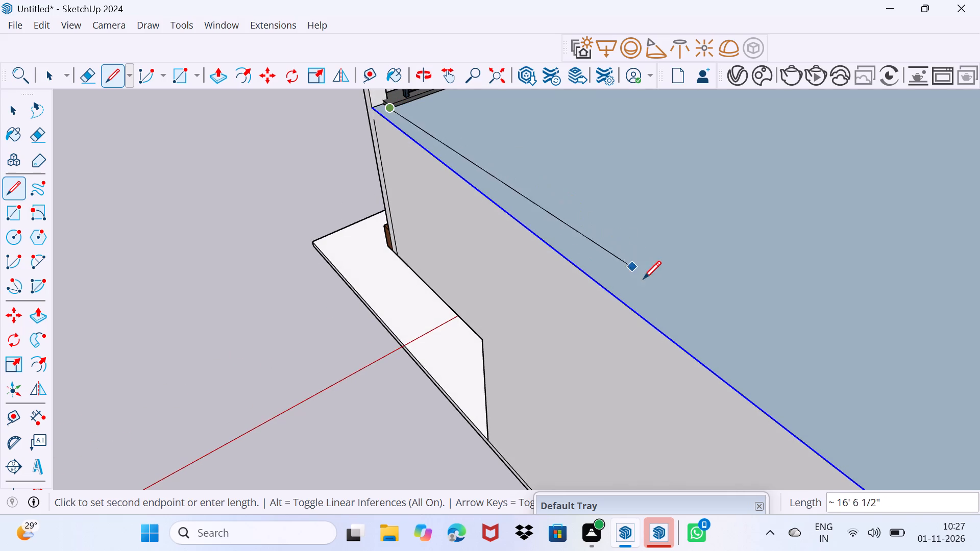
{"action": "middle_click_drag", "start_coordinate": [664, 305], "coordinate": [464, 161]}
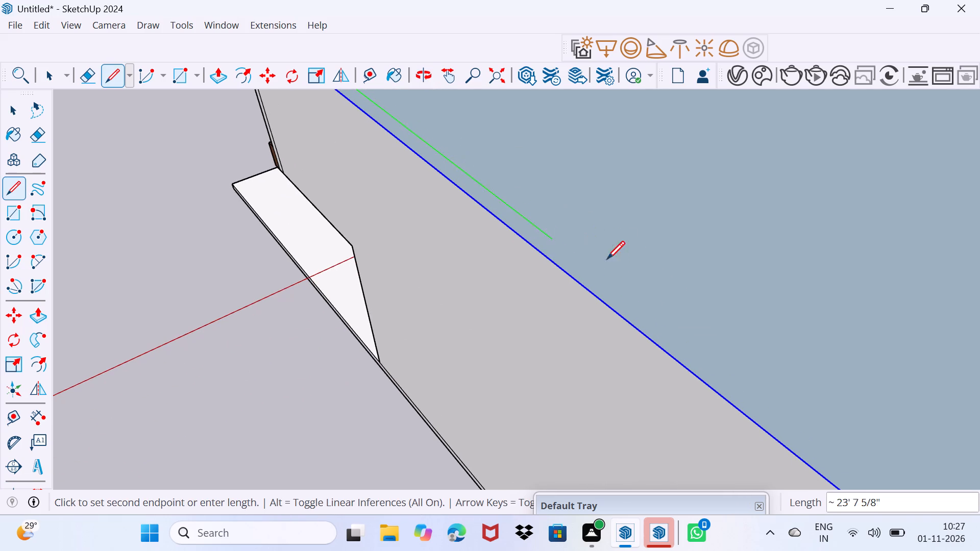
{"action": "middle_click_drag", "start_coordinate": [667, 318], "coordinate": [502, 180]}
{"action": "scroll", "coordinate": [541, 218], "scroll_direction": "down", "scroll_amount": 1}
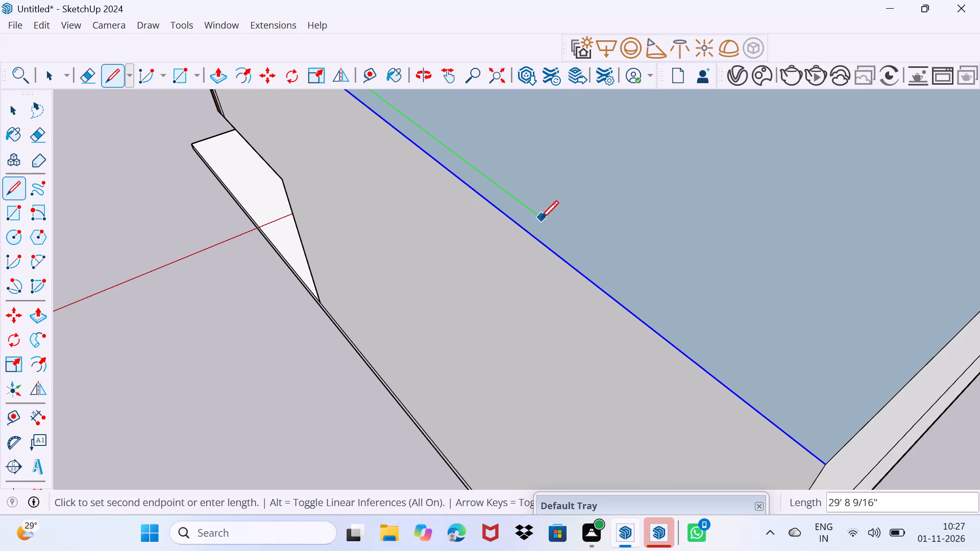
{"action": "left_click", "coordinate": [843, 455]}
{"action": "key", "text": "space"}
{"action": "key", "text": "space"}
Push/Pull the narrow strip along the roof's side edge up 2' 8" to the underside of the front frame's dark coping, as a side parapet.
{"action": "scroll", "coordinate": [484, 212], "scroll_direction": "down", "scroll_amount": 8}
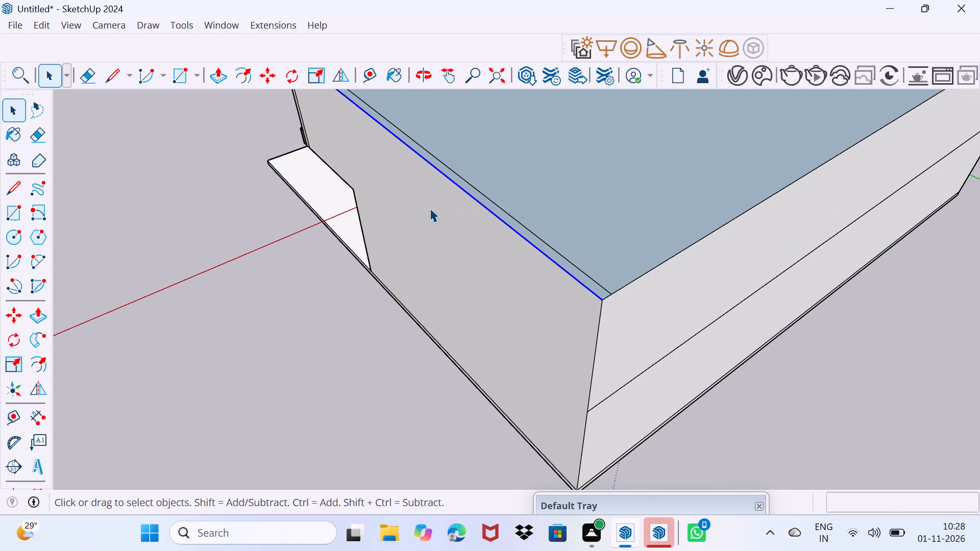
{"action": "left_click_drag", "start_coordinate": [427, 210], "coordinate": [475, 171]}
{"action": "middle_click_drag", "start_coordinate": [474, 151], "coordinate": [600, 363], "text": "shift"}
{"action": "scroll", "coordinate": [440, 235], "scroll_direction": "up", "scroll_amount": 8}
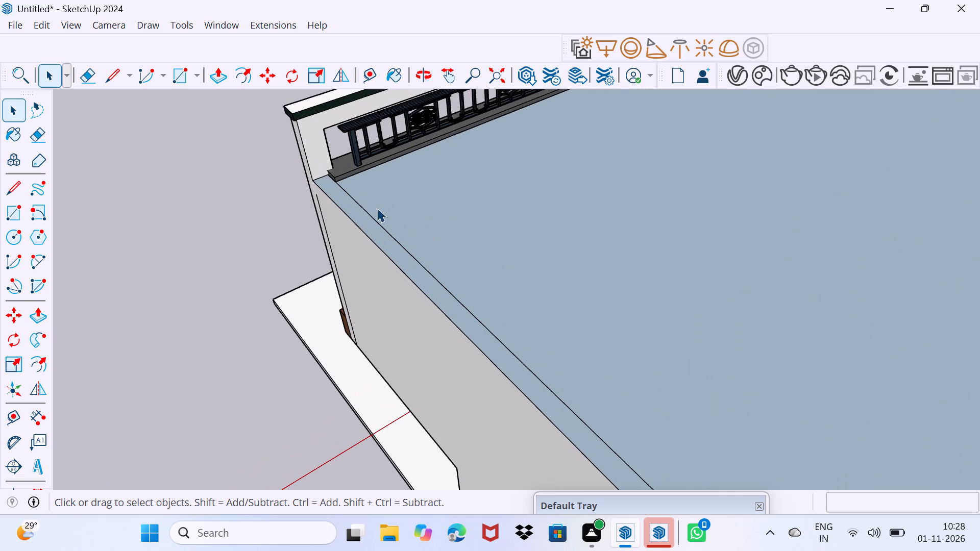
{"action": "left_click", "coordinate": [356, 213]}
{"action": "key", "text": "p"}
{"action": "left_click", "coordinate": [356, 213]}
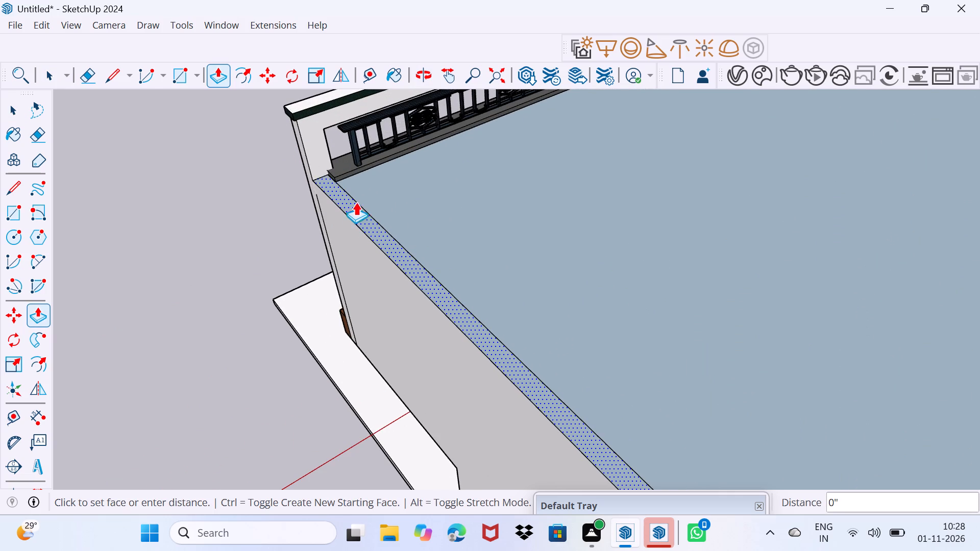
{"action": "left_click", "coordinate": [284, 117]}
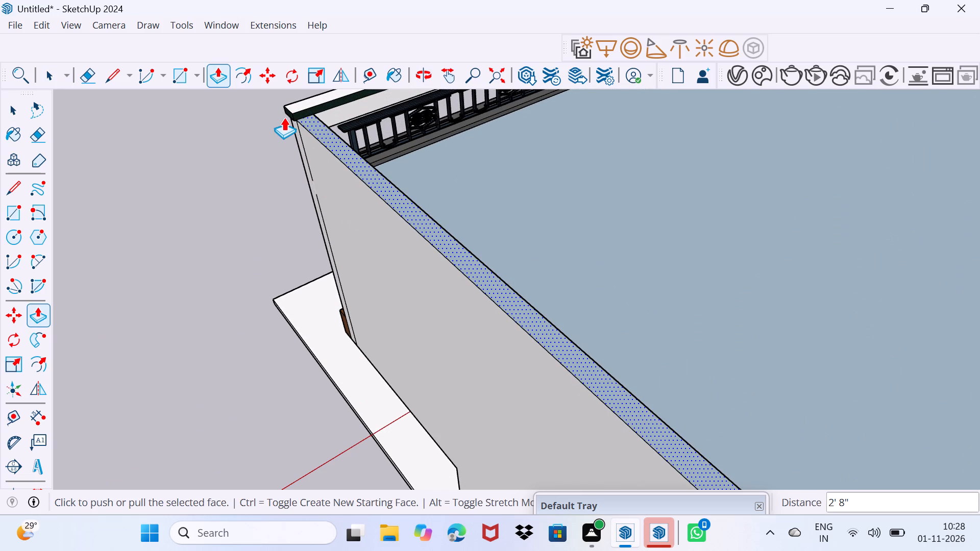
{"action": "key", "text": "space"}
{"action": "left_click_drag", "start_coordinate": [325, 187], "coordinate": [377, 146]}
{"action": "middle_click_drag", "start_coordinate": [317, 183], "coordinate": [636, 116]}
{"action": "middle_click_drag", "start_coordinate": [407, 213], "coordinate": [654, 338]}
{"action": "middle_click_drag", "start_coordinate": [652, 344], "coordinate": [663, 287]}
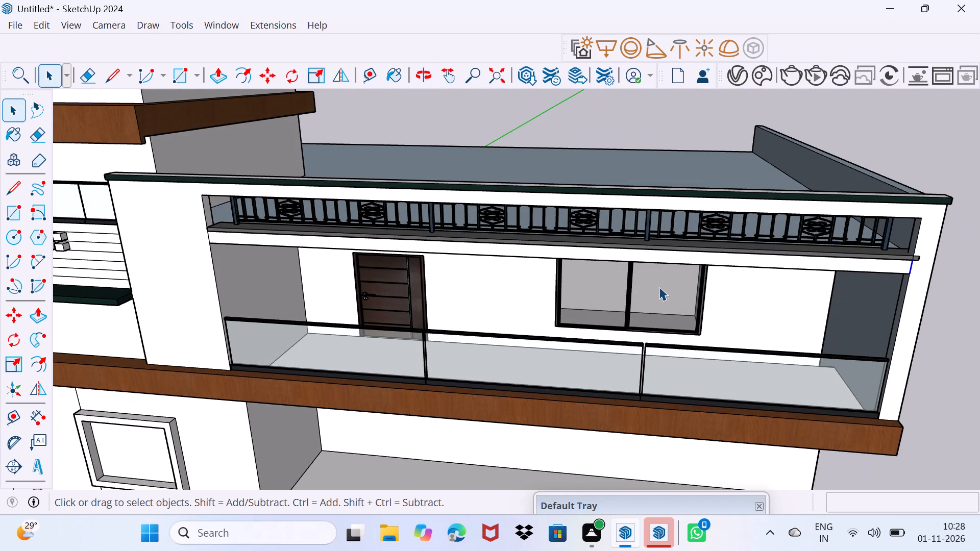
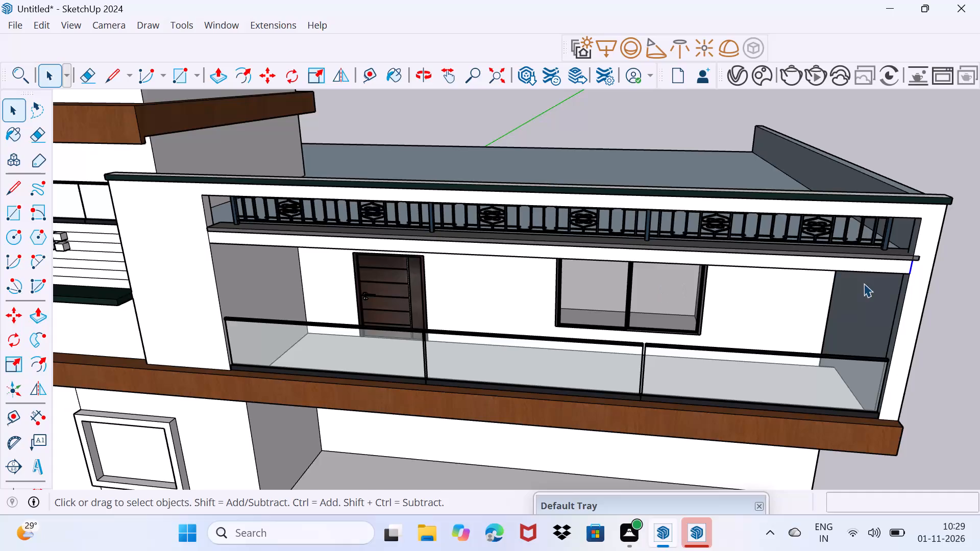
Examine the whole front elevation, then the ground-floor wall and recessed porch area beneath the terrace.
{"action": "scroll", "coordinate": [674, 302], "scroll_direction": "down", "scroll_amount": 4}
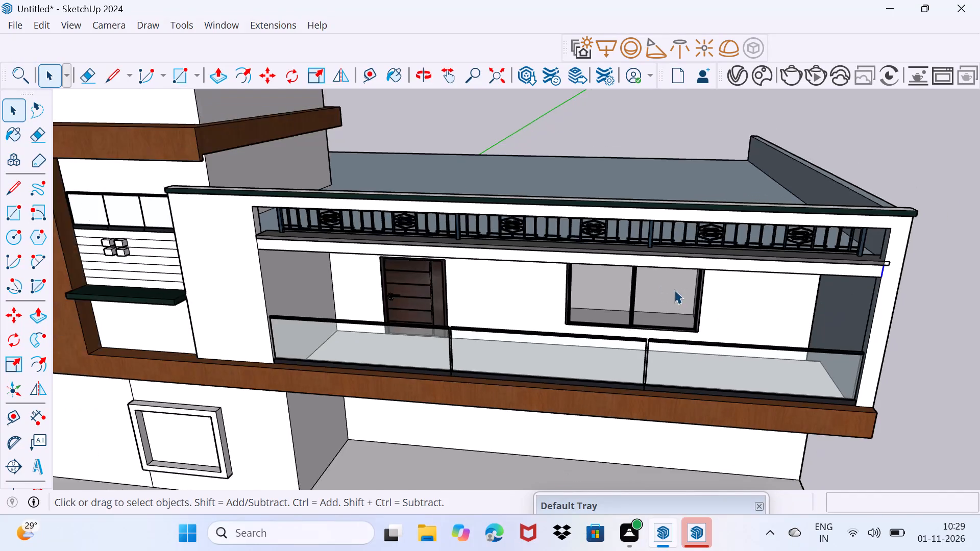
{"action": "scroll", "coordinate": [674, 290], "scroll_direction": "down", "scroll_amount": 4}
{"action": "middle_click_drag", "start_coordinate": [664, 340], "coordinate": [676, 269]}
{"action": "scroll", "coordinate": [661, 403], "scroll_direction": "up", "scroll_amount": 4}
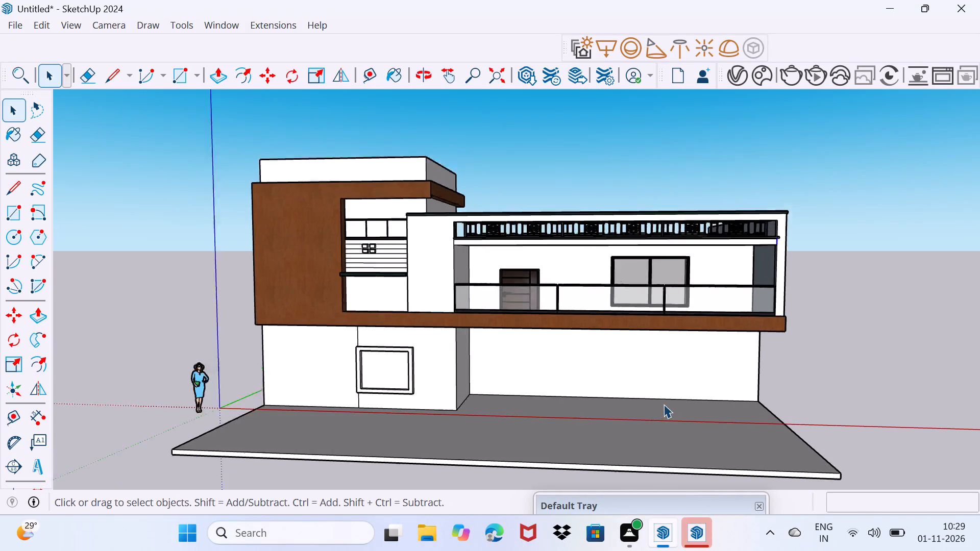
{"action": "middle_click_drag", "start_coordinate": [676, 427], "coordinate": [648, 337], "text": "shift"}
{"action": "scroll", "coordinate": [557, 346], "scroll_direction": "up", "scroll_amount": 2}
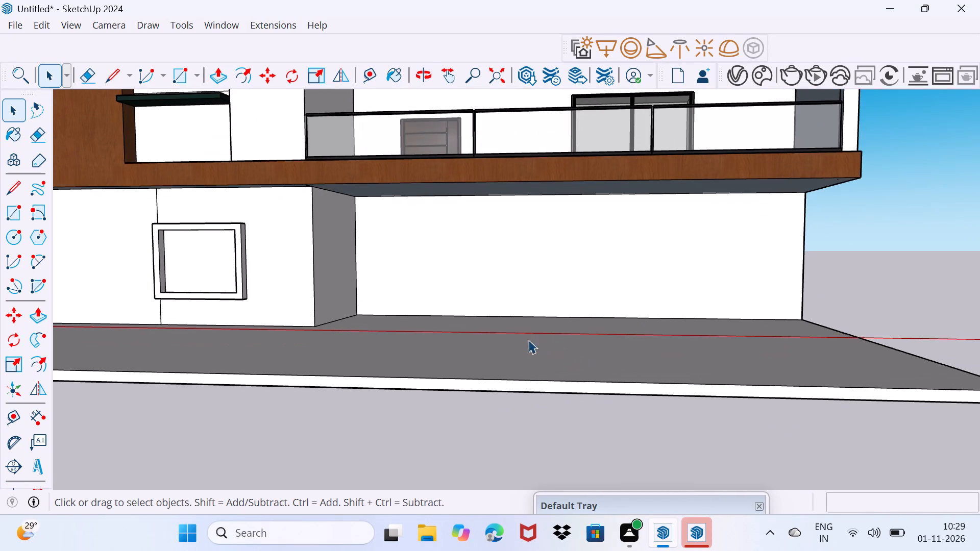
{"action": "middle_click_drag", "start_coordinate": [531, 348], "coordinate": [548, 365]}
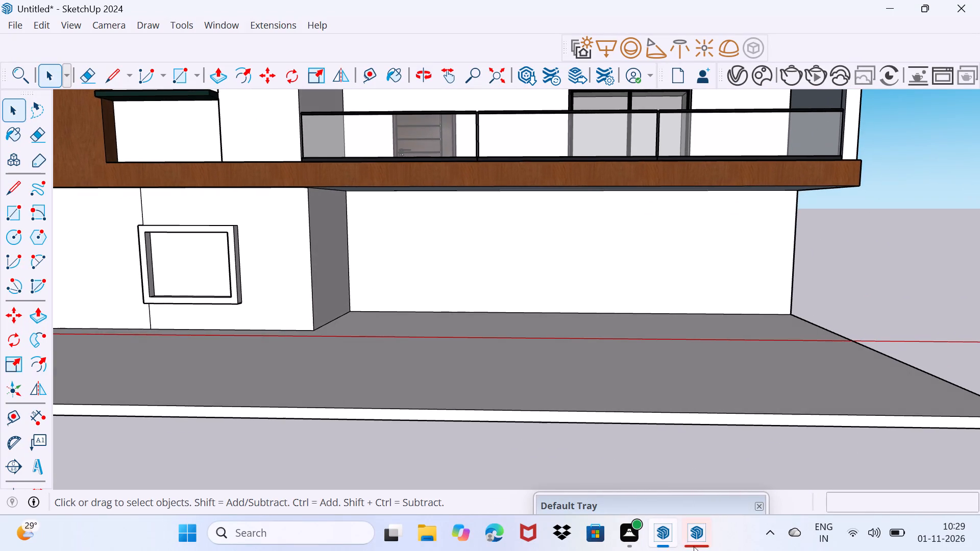
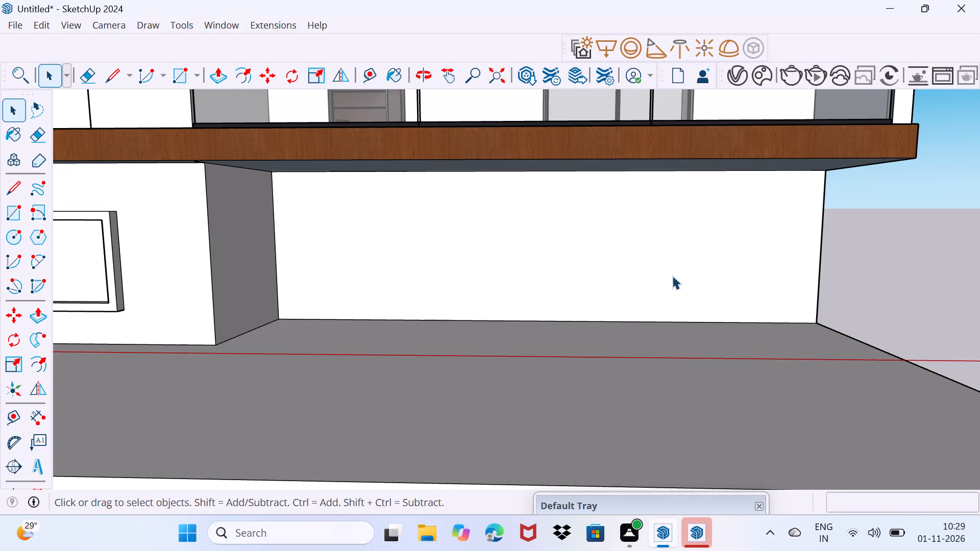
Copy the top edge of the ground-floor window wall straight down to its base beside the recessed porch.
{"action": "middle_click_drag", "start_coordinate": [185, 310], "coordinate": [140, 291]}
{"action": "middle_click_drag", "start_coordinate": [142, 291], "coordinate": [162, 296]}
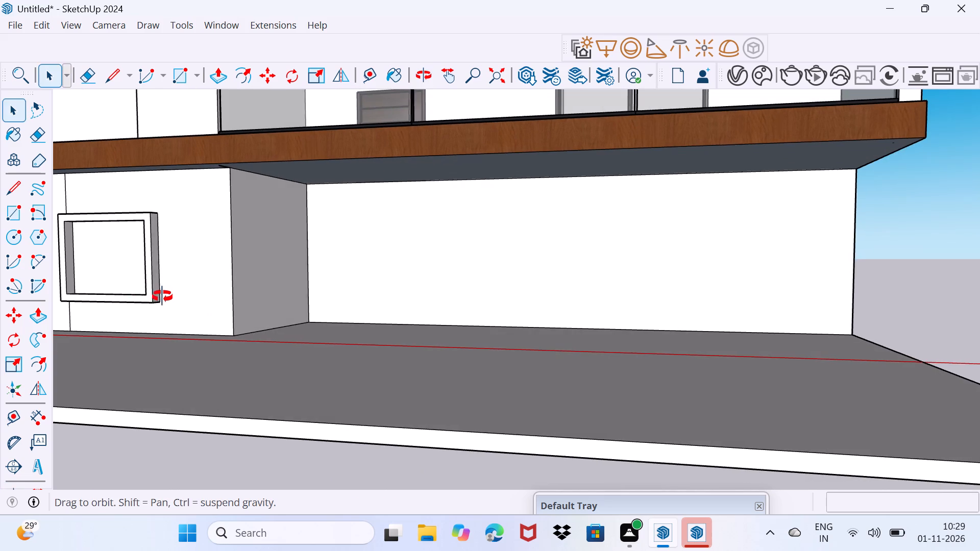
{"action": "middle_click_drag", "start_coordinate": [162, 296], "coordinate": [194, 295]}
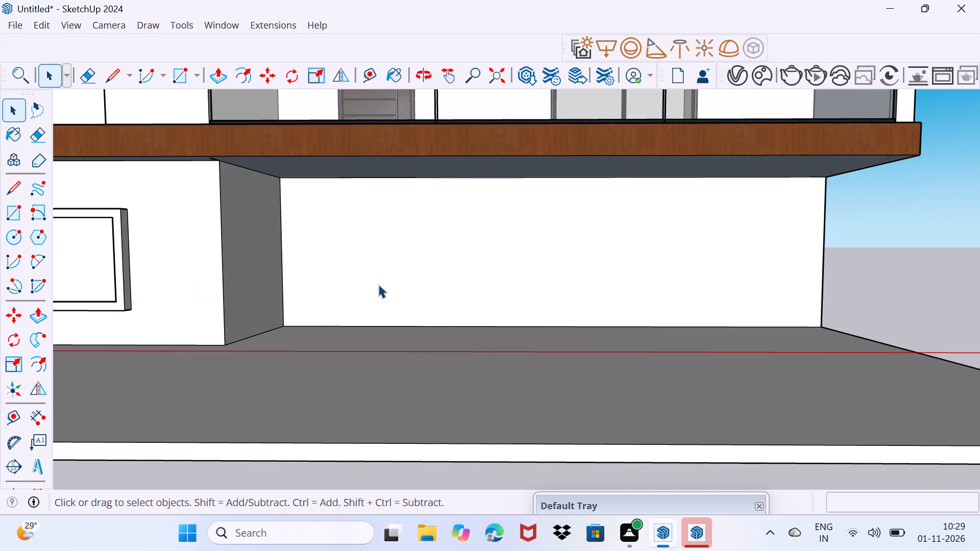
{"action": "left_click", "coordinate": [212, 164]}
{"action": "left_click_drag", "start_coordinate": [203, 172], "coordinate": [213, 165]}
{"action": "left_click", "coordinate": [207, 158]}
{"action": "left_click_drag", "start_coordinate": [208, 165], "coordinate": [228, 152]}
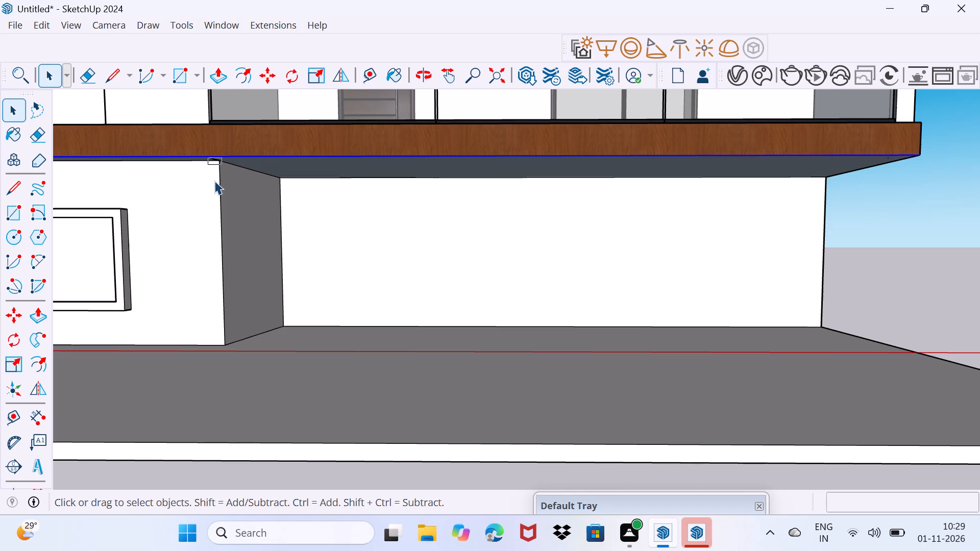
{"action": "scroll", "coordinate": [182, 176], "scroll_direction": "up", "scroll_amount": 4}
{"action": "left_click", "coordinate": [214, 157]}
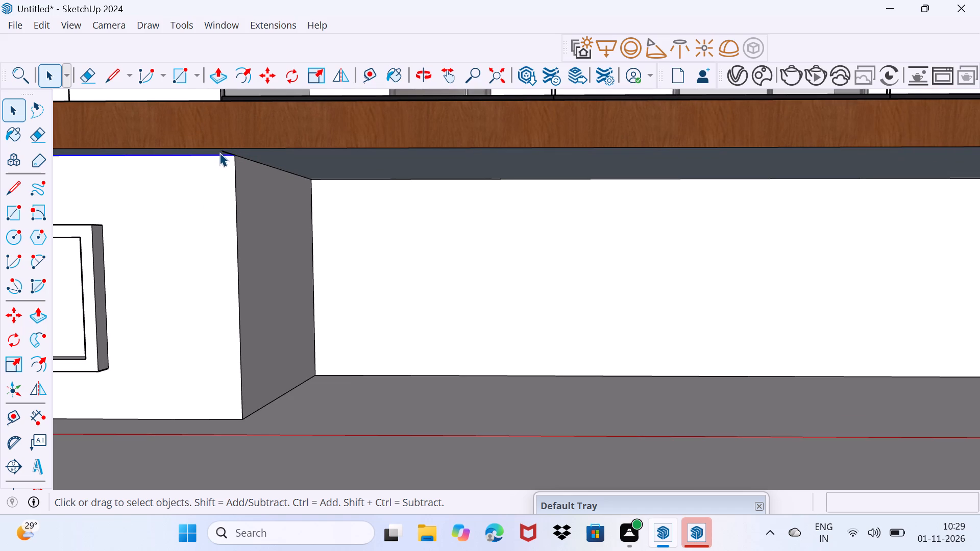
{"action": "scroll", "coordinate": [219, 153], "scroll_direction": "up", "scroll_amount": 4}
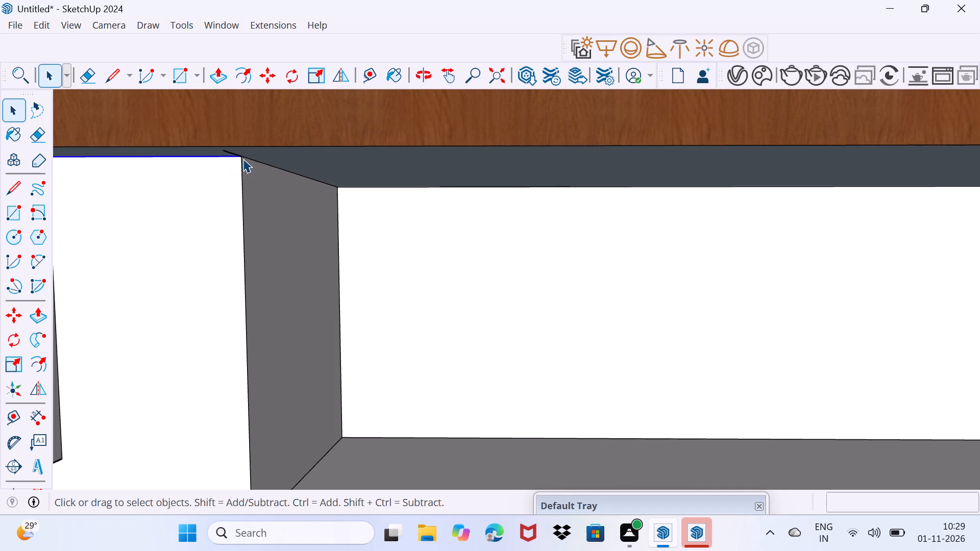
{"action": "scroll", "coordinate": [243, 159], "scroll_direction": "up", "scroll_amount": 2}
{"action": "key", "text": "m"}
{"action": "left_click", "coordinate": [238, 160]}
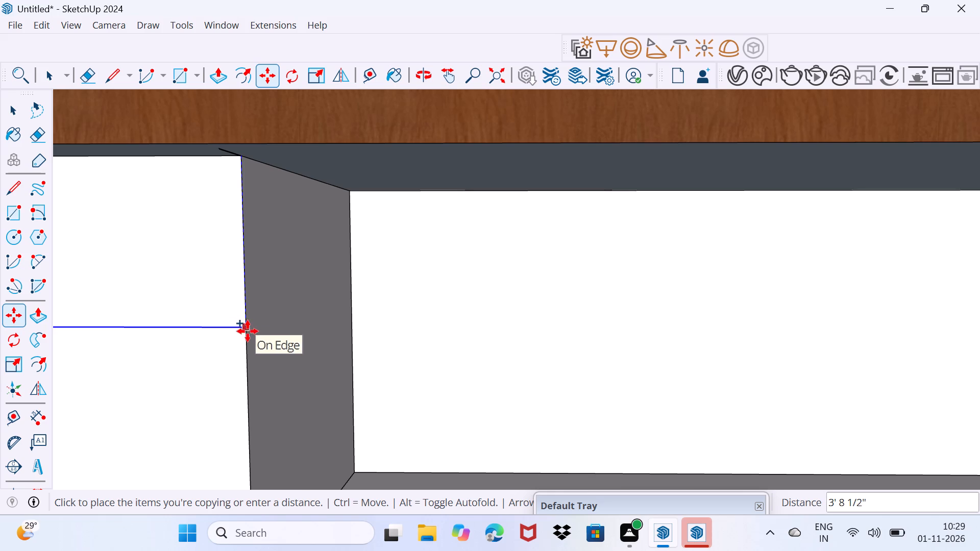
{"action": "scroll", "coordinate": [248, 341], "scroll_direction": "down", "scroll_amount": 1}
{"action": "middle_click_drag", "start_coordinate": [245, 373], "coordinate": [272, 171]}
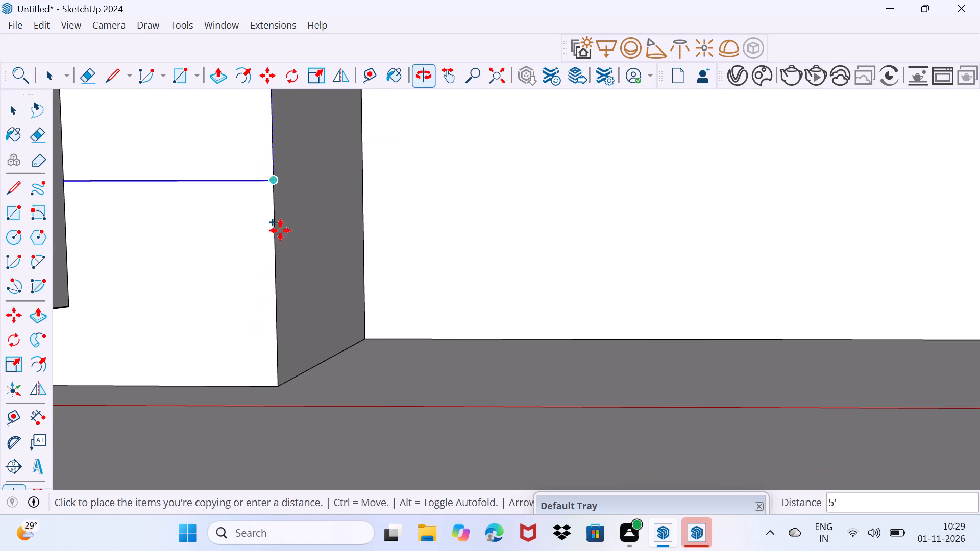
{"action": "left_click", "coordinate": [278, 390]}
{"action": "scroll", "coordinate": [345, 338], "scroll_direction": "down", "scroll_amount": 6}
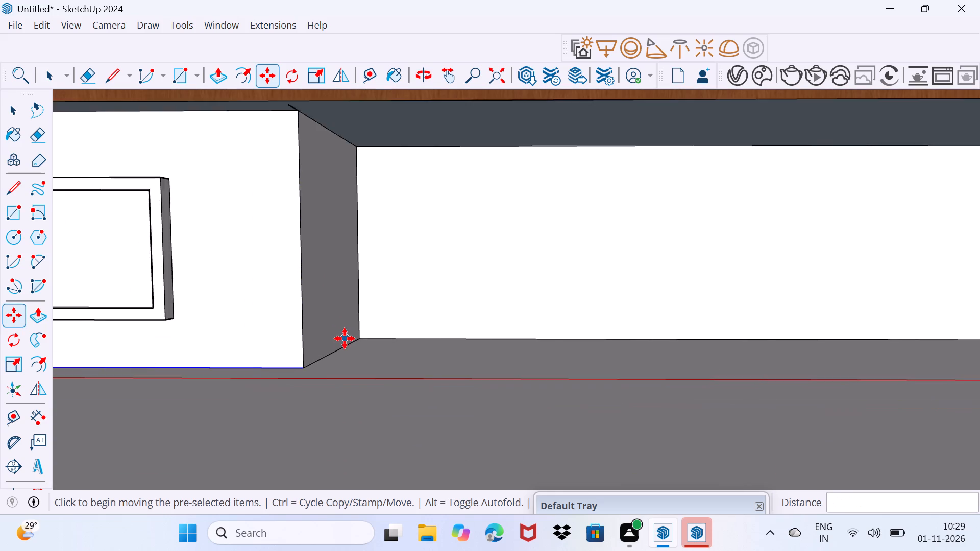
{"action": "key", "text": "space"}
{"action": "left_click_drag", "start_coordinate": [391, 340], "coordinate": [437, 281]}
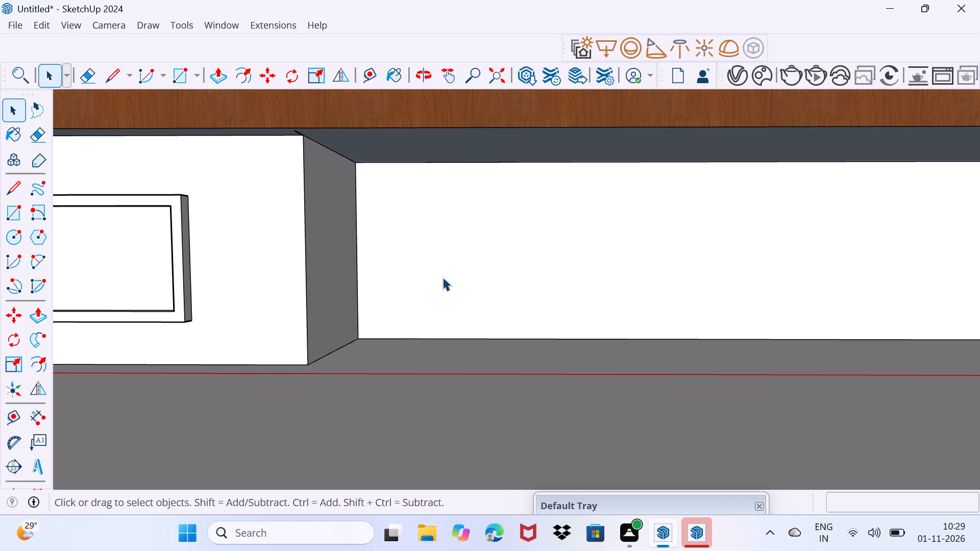
Copy all top edge segments of the recessed porch wall 10' down to the floor, dividing the height into 12 equal strips.
{"action": "middle_click_drag", "start_coordinate": [443, 277], "coordinate": [289, 268]}
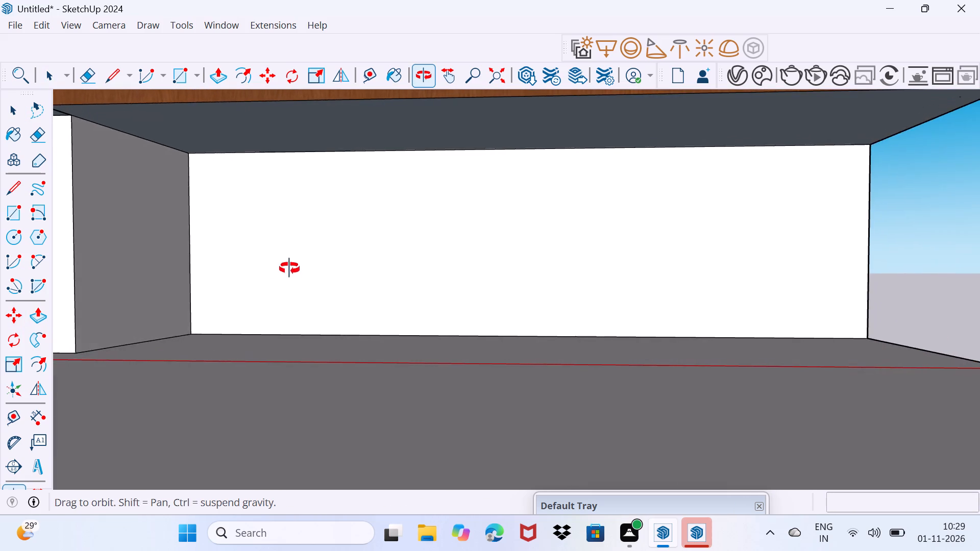
{"action": "middle_click_drag", "start_coordinate": [289, 268], "coordinate": [224, 261]}
{"action": "left_click", "coordinate": [862, 120]}
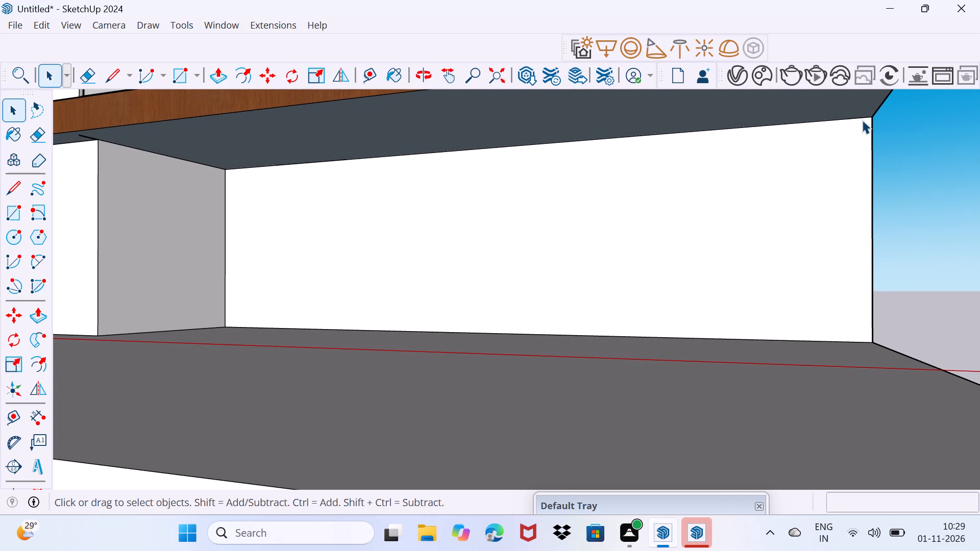
{"action": "left_click", "coordinate": [828, 122]}
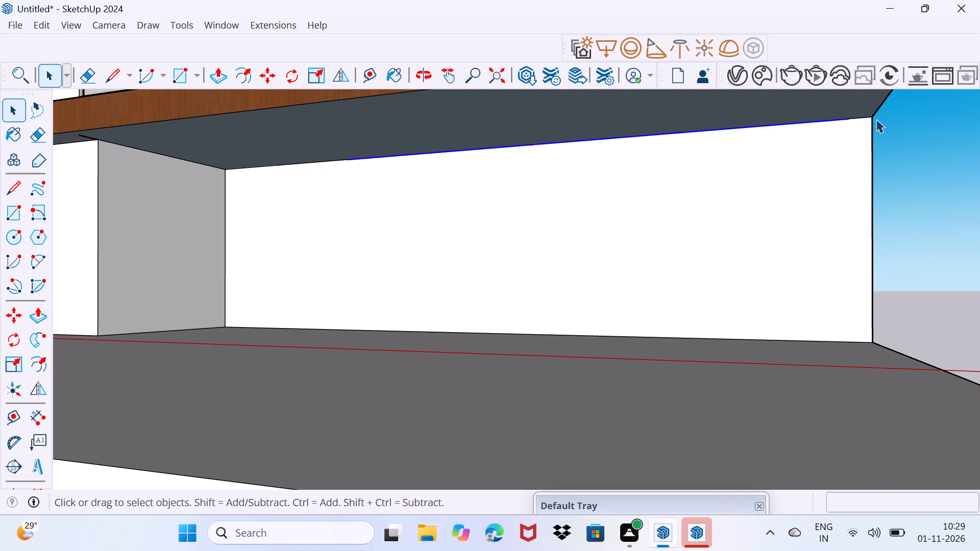
{"action": "left_click", "coordinate": [330, 162], "text": "ctrl"}
{"action": "scroll", "coordinate": [310, 162], "scroll_direction": "up", "scroll_amount": 5, "text": "ctrl"}
{"action": "left_click", "coordinate": [250, 168], "text": "ctrl"}
{"action": "scroll", "coordinate": [251, 176], "scroll_direction": "down", "scroll_amount": 5, "text": "ctrl"}
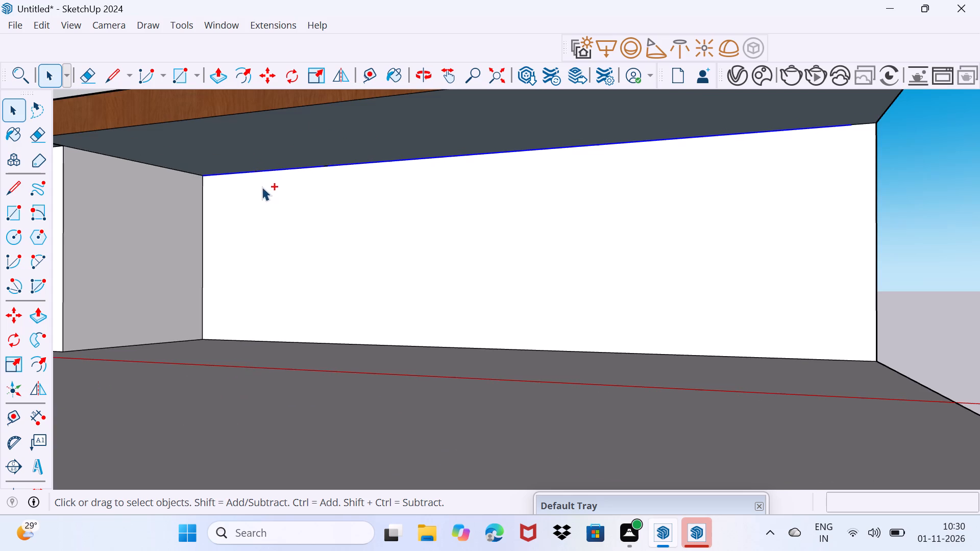
{"action": "scroll", "coordinate": [866, 141], "scroll_direction": "up", "scroll_amount": 9, "text": "ctrl"}
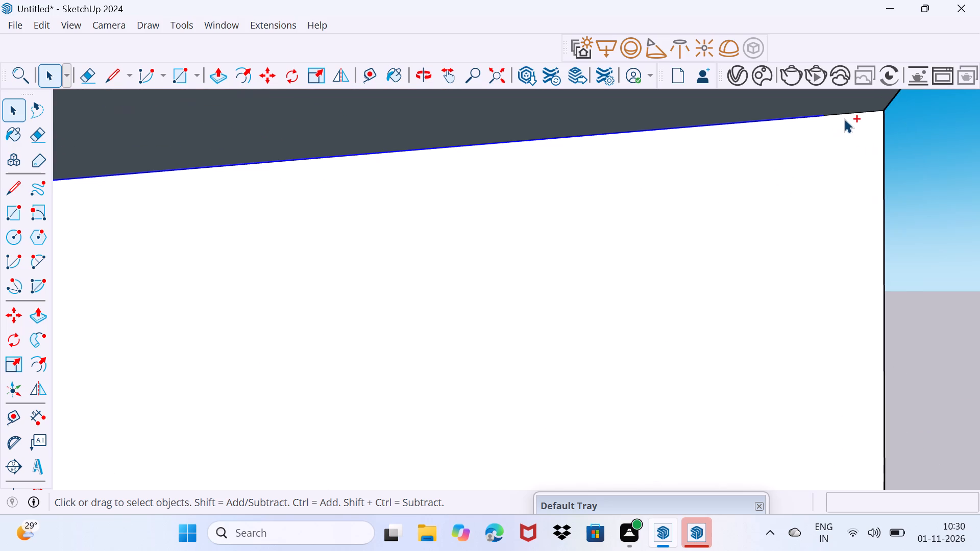
{"action": "left_click", "coordinate": [849, 115], "text": "ctrl"}
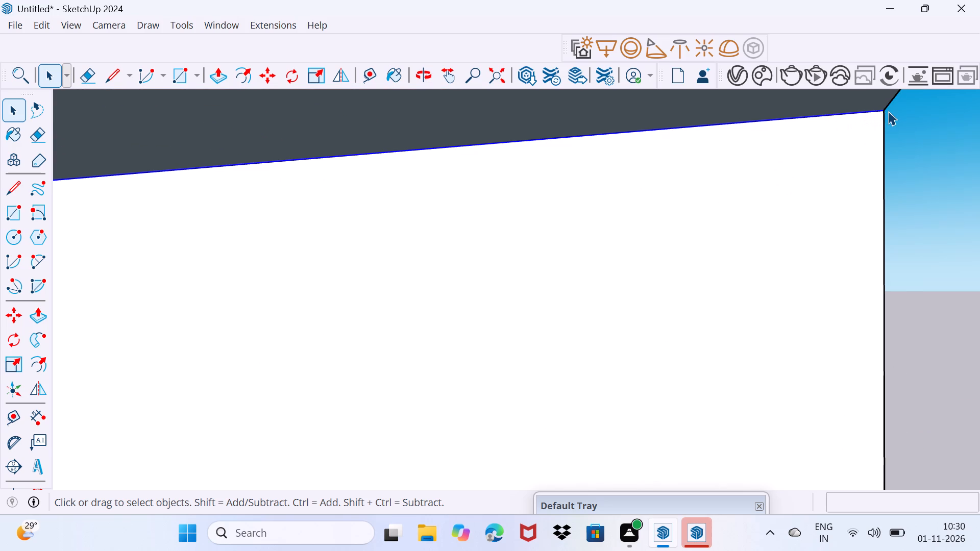
{"action": "key", "text": "m"}
{"action": "left_click", "coordinate": [885, 116]}
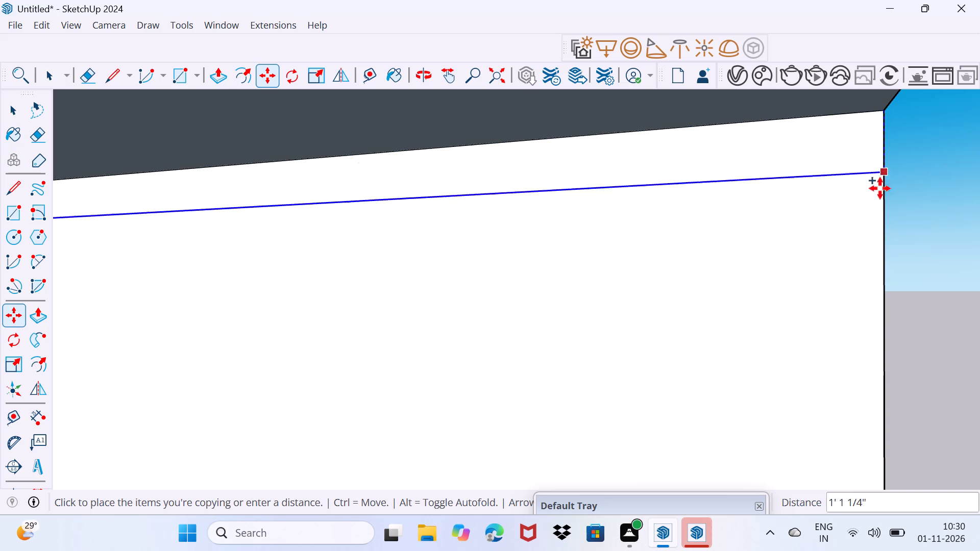
{"action": "scroll", "coordinate": [879, 299], "scroll_direction": "down", "scroll_amount": 11}
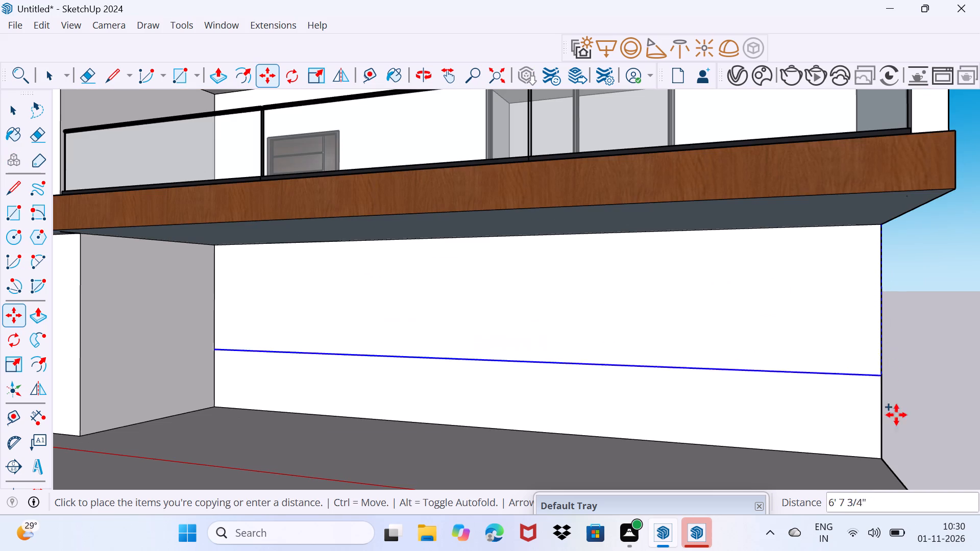
{"action": "left_click", "coordinate": [883, 466]}
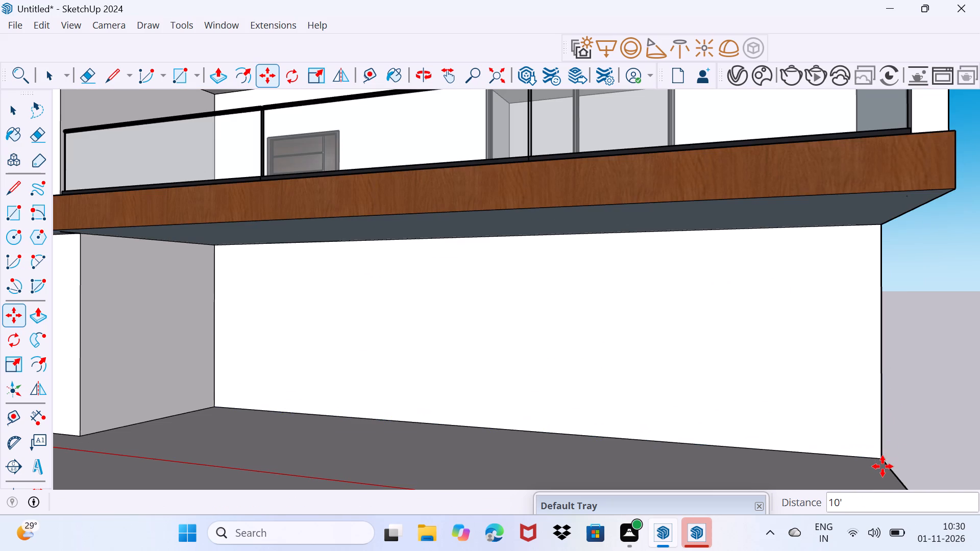
{"action": "type", "text": "/12"}
{"action": "key", "text": "Return"}
{"action": "key", "text": "space"}
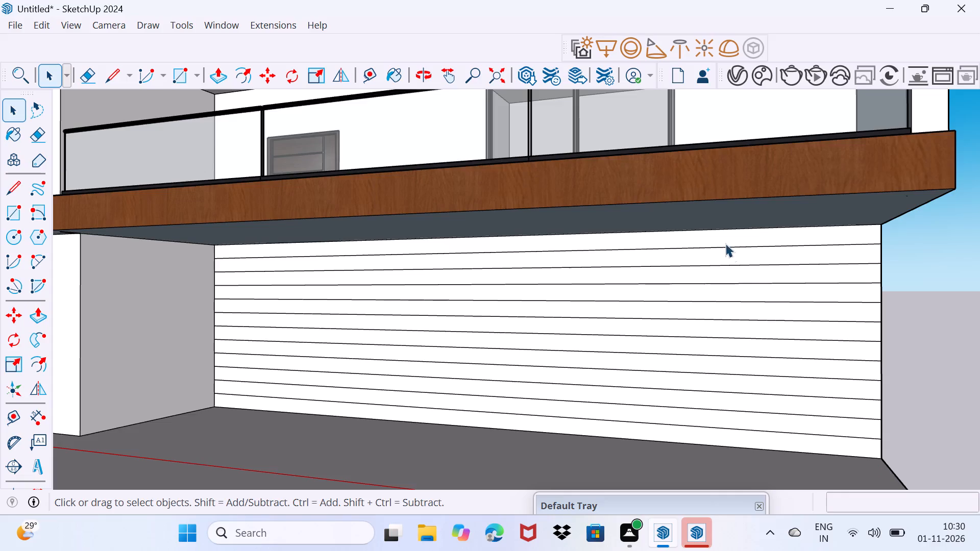
Copy the bottom edge of the ground-floor window wall 10' up to its top corner, dividing the height into 7 equal strips.
{"action": "scroll", "coordinate": [874, 354], "scroll_direction": "down", "scroll_amount": 4}
{"action": "middle_click_drag", "start_coordinate": [830, 376], "coordinate": [873, 378]}
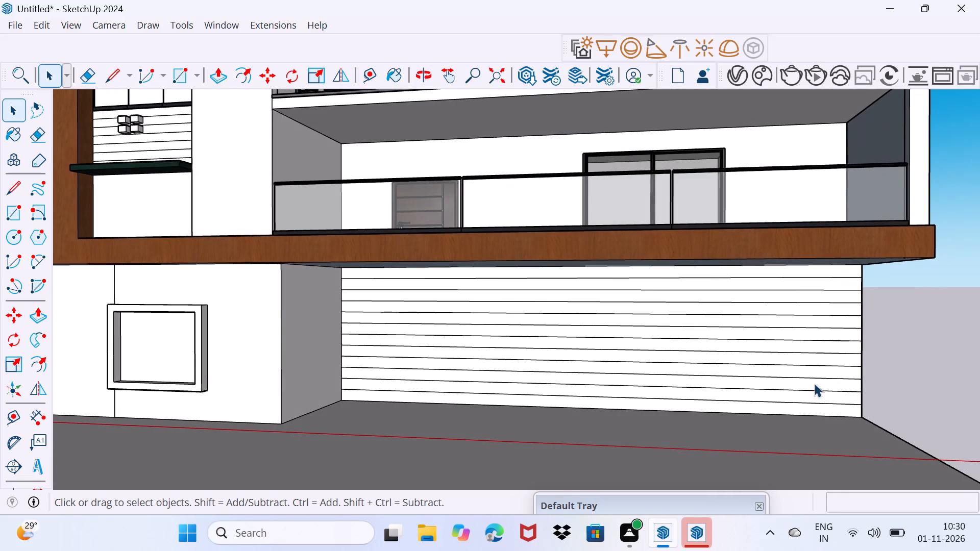
{"action": "key", "text": "space"}
{"action": "scroll", "coordinate": [531, 379], "scroll_direction": "up", "scroll_amount": 3}
{"action": "middle_click_drag", "start_coordinate": [418, 363], "coordinate": [434, 364]}
{"action": "scroll", "coordinate": [428, 357], "scroll_direction": "down", "scroll_amount": 7}
{"action": "scroll", "coordinate": [282, 299], "scroll_direction": "up", "scroll_amount": 3}
{"action": "middle_click_drag", "start_coordinate": [291, 311], "coordinate": [290, 291]}
{"action": "scroll", "coordinate": [291, 311], "scroll_direction": "up", "scroll_amount": 1}
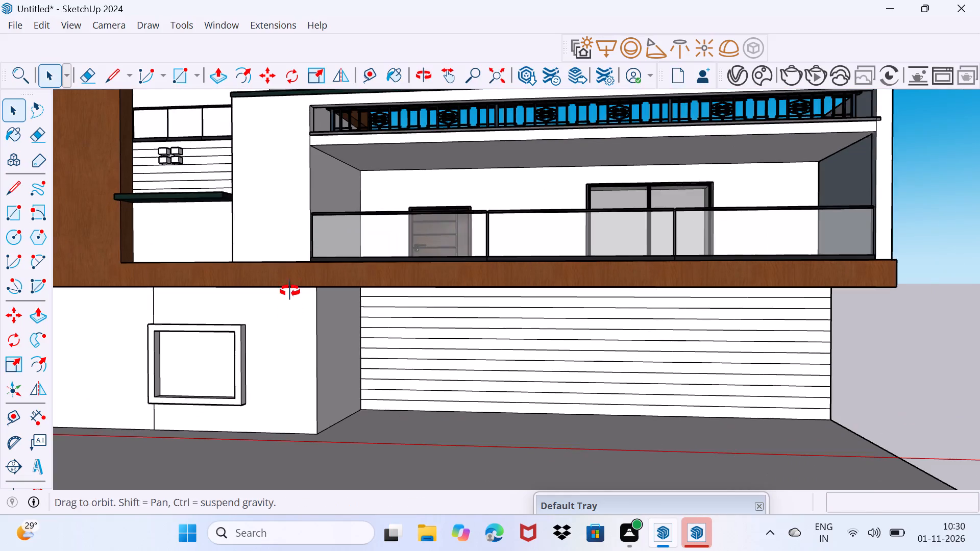
{"action": "middle_click_drag", "start_coordinate": [290, 291], "coordinate": [290, 289]}
{"action": "scroll", "coordinate": [300, 415], "scroll_direction": "up", "scroll_amount": 4}
{"action": "left_click", "coordinate": [311, 448]}
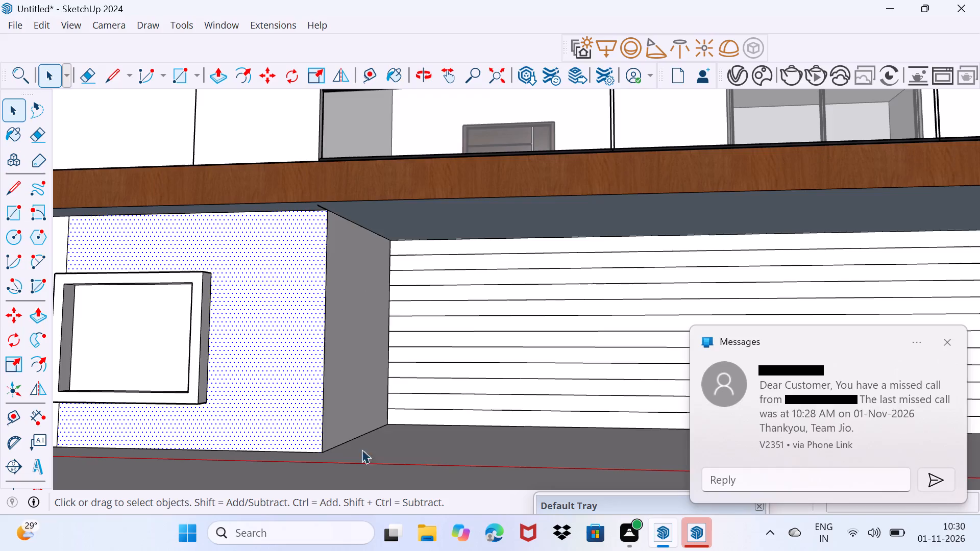
{"action": "left_click", "coordinate": [950, 343]}
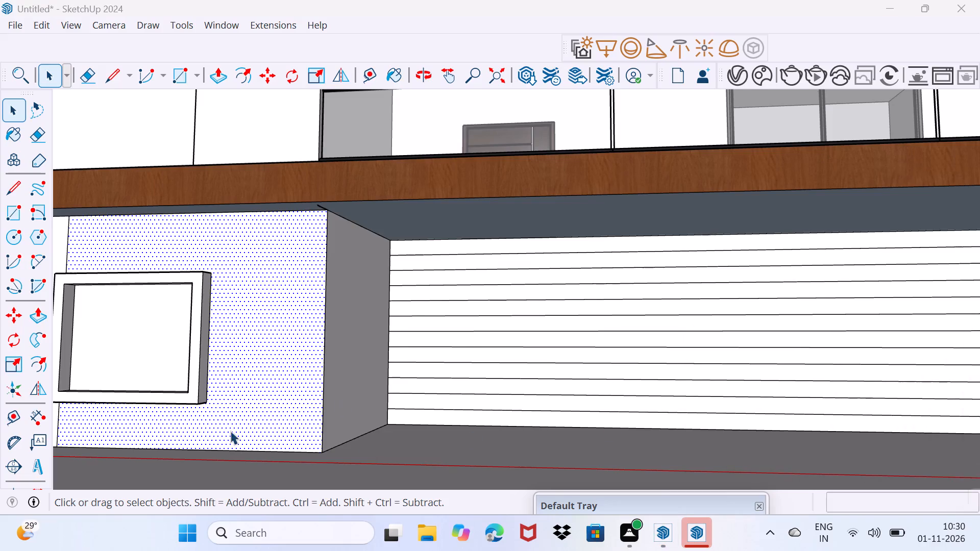
{"action": "scroll", "coordinate": [234, 433], "scroll_direction": "up", "scroll_amount": 1}
{"action": "left_click_drag", "start_coordinate": [255, 434], "coordinate": [330, 374]}
{"action": "left_click", "coordinate": [323, 456]}
{"action": "scroll", "coordinate": [323, 457], "scroll_direction": "up", "scroll_amount": 3}
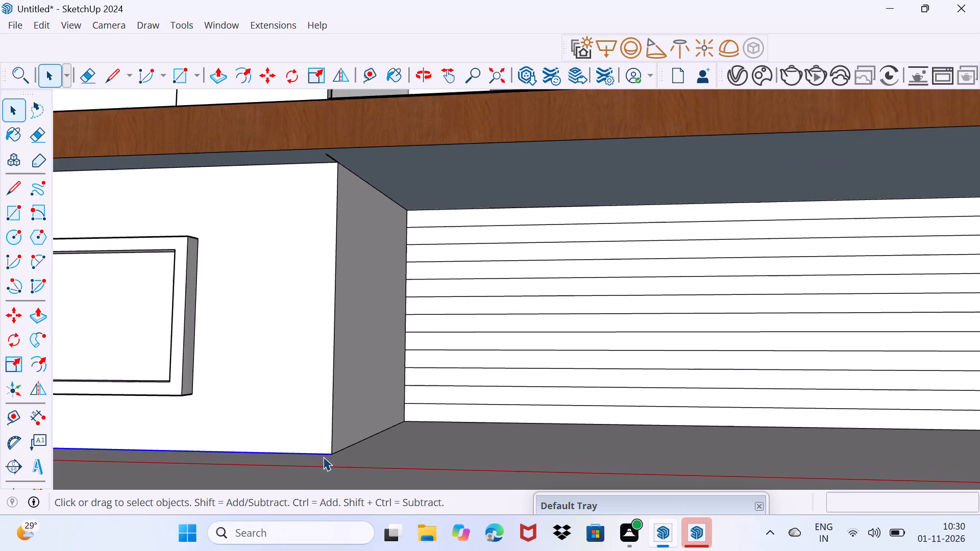
{"action": "scroll", "coordinate": [323, 457], "scroll_direction": "up", "scroll_amount": 2}
{"action": "key", "text": "m"}
{"action": "left_click", "coordinate": [335, 455]}
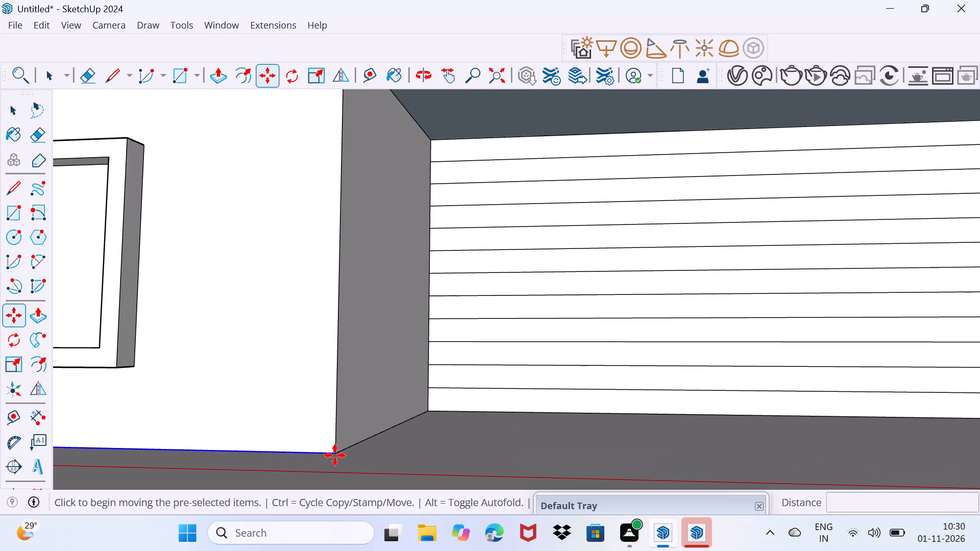
{"action": "middle_click_drag", "start_coordinate": [337, 238], "coordinate": [350, 396], "text": "shift"}
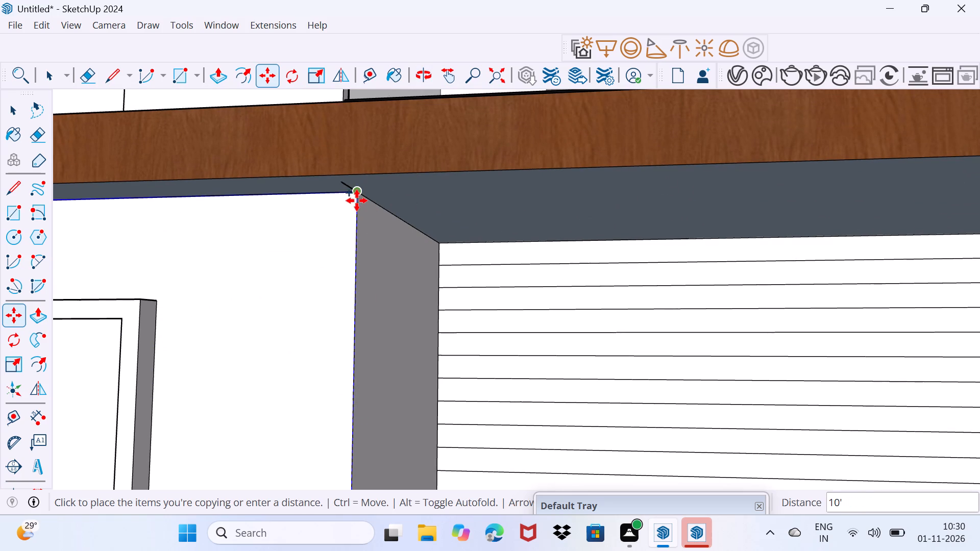
{"action": "left_click", "coordinate": [357, 201]}
{"action": "key", "text": "slash"}
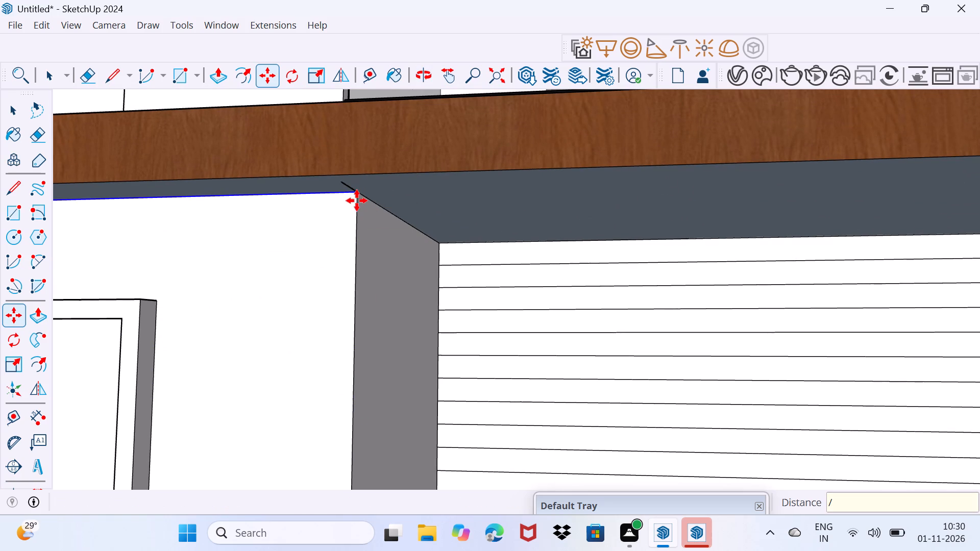
{"action": "key", "text": "7"}
{"action": "key", "text": "Return"}
{"action": "scroll", "coordinate": [360, 249], "scroll_direction": "down", "scroll_amount": 3}
{"action": "key", "text": "space"}
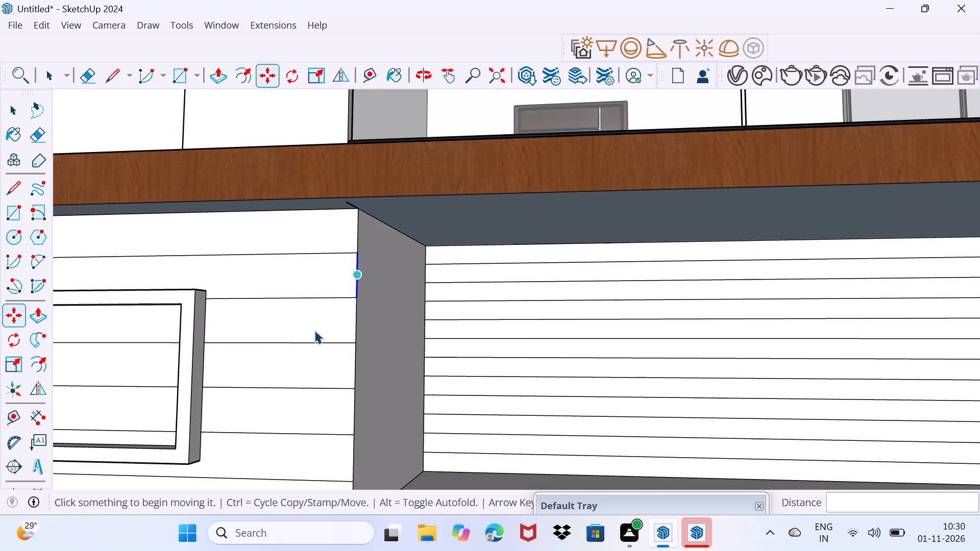
Erase the three horizontal strip lines crossing the opening inside the ground-floor window frame.
{"action": "middle_click_drag", "start_coordinate": [177, 365], "coordinate": [473, 304]}
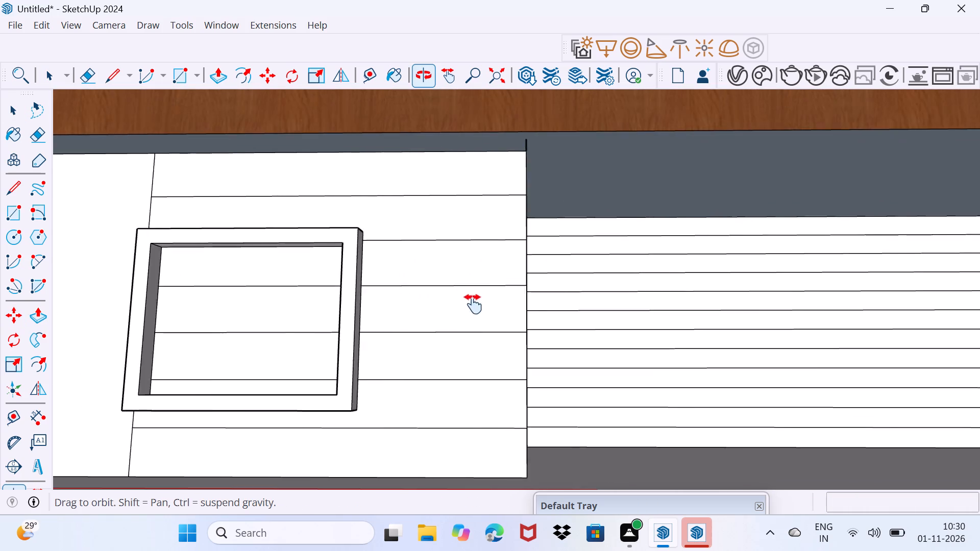
{"action": "middle_click_drag", "start_coordinate": [473, 304], "coordinate": [473, 305]}
{"action": "key", "text": "e"}
{"action": "left_click_drag", "start_coordinate": [376, 285], "coordinate": [377, 335]}
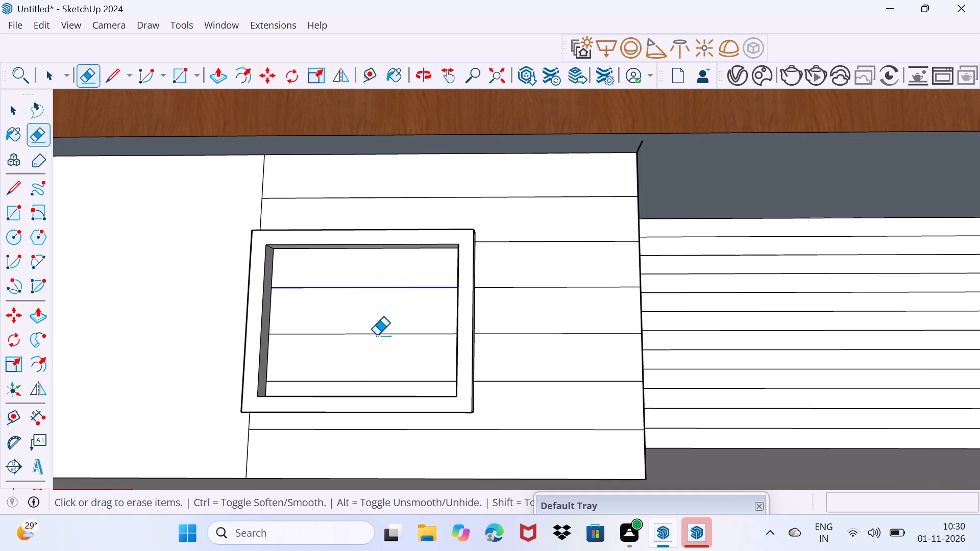
{"action": "left_click_drag", "start_coordinate": [377, 335], "coordinate": [373, 383]}
{"action": "middle_click_drag", "start_coordinate": [730, 325], "coordinate": [667, 331]}
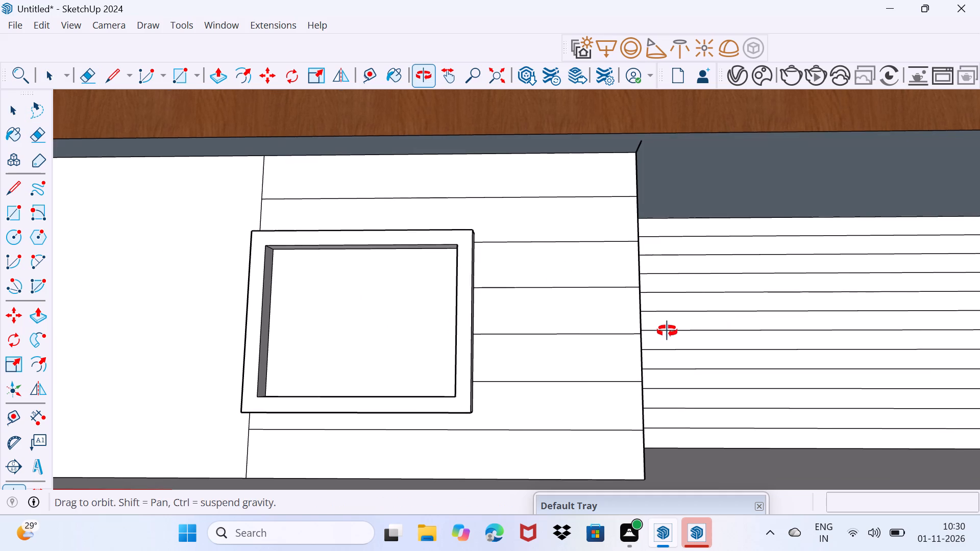
{"action": "middle_click_drag", "start_coordinate": [667, 331], "coordinate": [614, 336]}
{"action": "key", "text": "space"}
Draw a door-sized rectangle on the striped recessed porch wall, from the second strip line down to the floor near the window-wall corner.
{"action": "scroll", "coordinate": [612, 335], "scroll_direction": "down", "scroll_amount": 3}
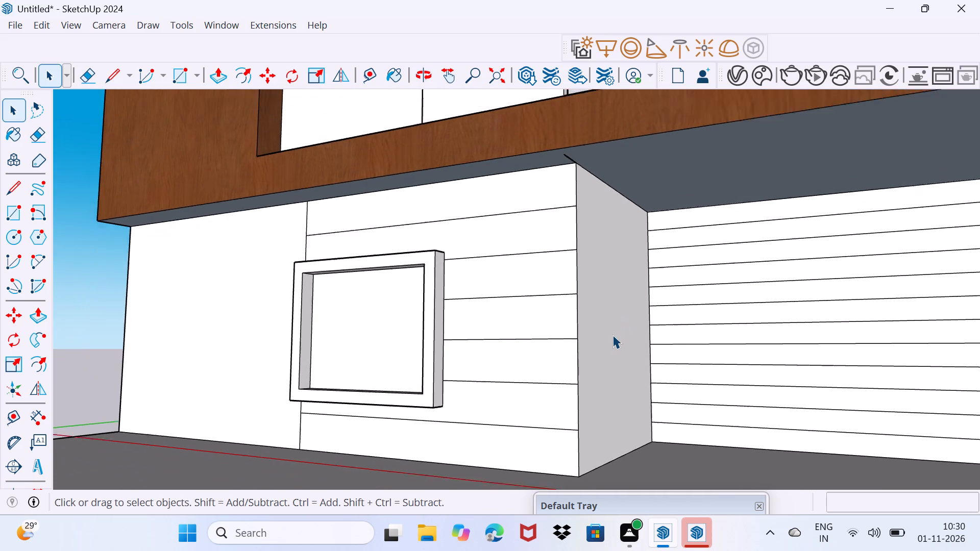
{"action": "scroll", "coordinate": [612, 335], "scroll_direction": "down", "scroll_amount": 5}
{"action": "middle_click_drag", "start_coordinate": [627, 348], "coordinate": [670, 353]}
{"action": "key", "text": "r"}
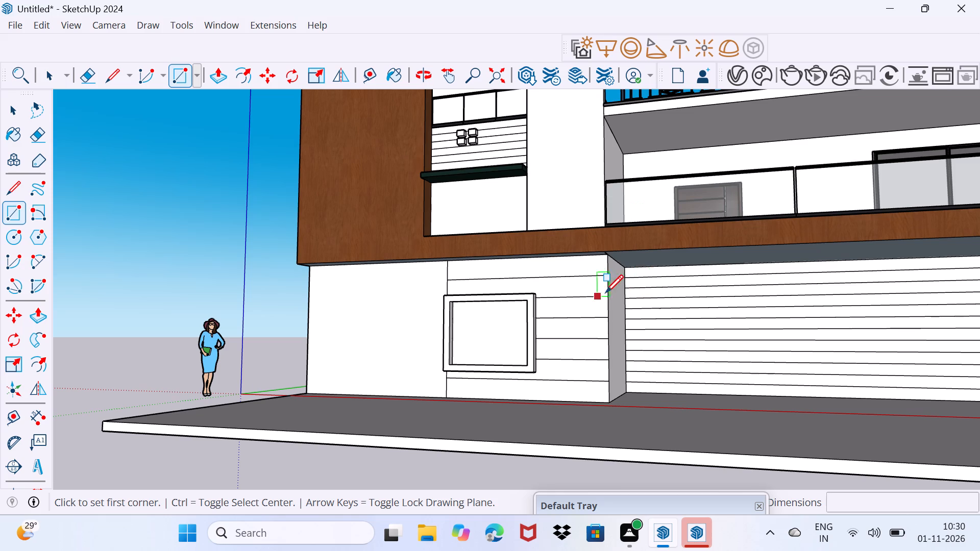
{"action": "left_click", "coordinate": [654, 287]}
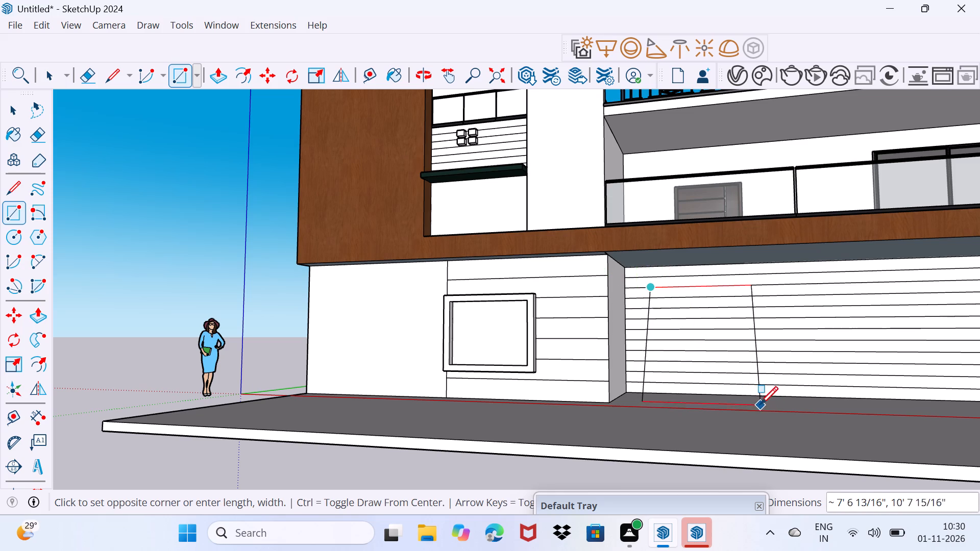
{"action": "left_click", "coordinate": [757, 398]}
{"action": "key", "text": "space"}
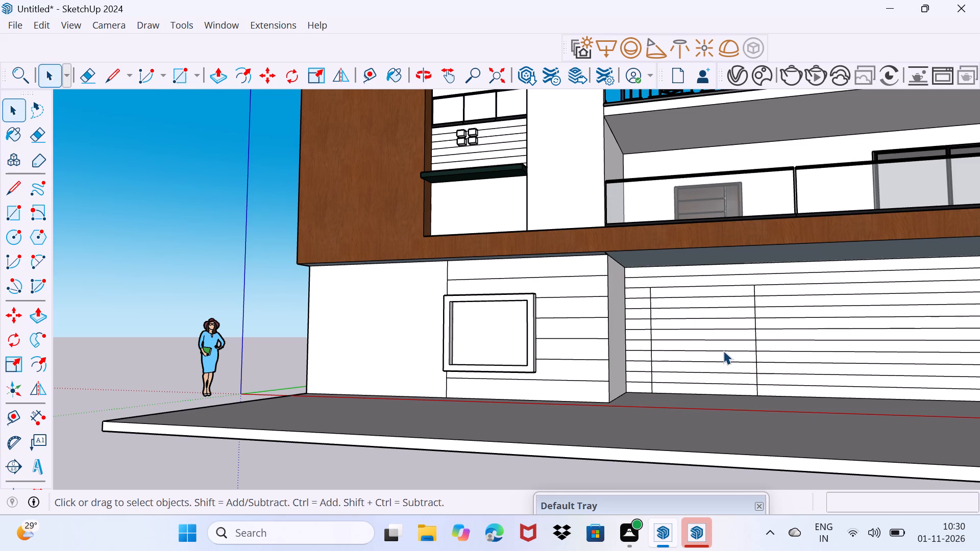
Erase all horizontal strip lines crossing the inside of the door-sized rectangle on the recessed porch wall.
{"action": "scroll", "coordinate": [723, 350], "scroll_direction": "up", "scroll_amount": 3}
{"action": "key", "text": "e"}
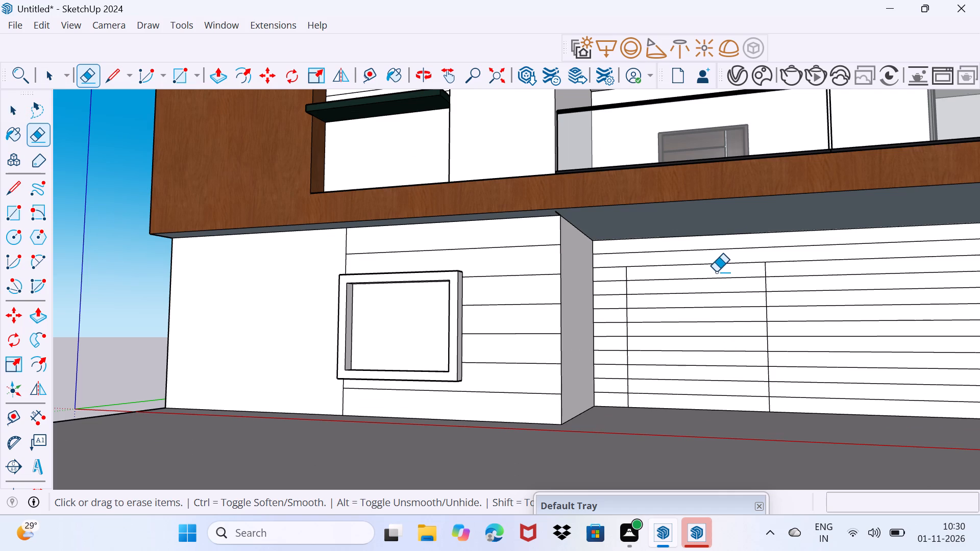
{"action": "left_click_drag", "start_coordinate": [716, 278], "coordinate": [711, 399]}
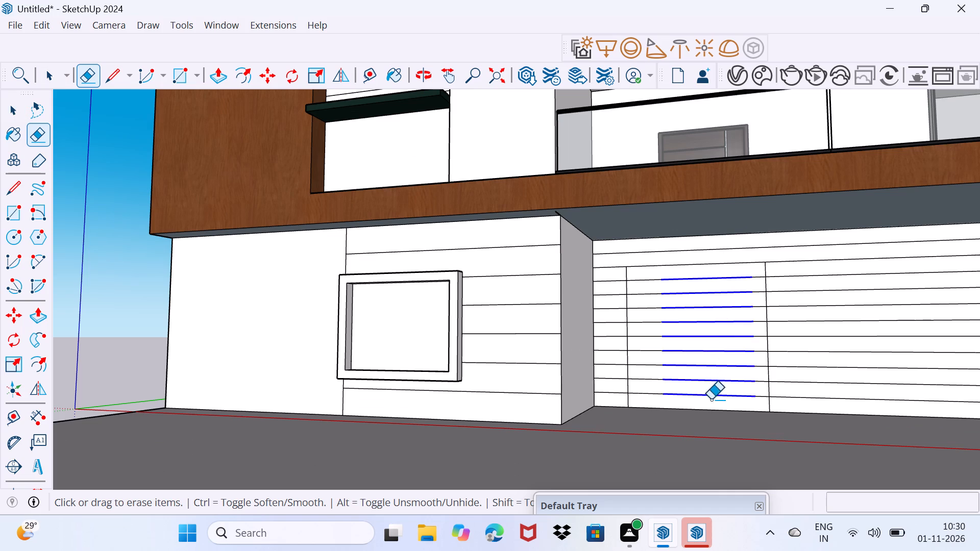
{"action": "left_click_drag", "start_coordinate": [711, 399], "coordinate": [710, 399]}
{"action": "left_click_drag", "start_coordinate": [648, 280], "coordinate": [656, 388]}
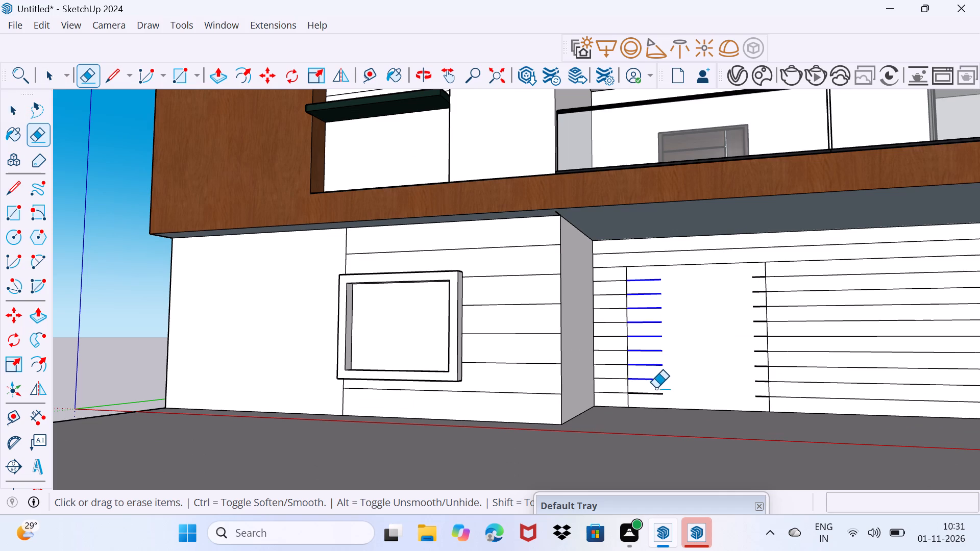
{"action": "left_click_drag", "start_coordinate": [656, 388], "coordinate": [655, 394]}
{"action": "left_click_drag", "start_coordinate": [756, 278], "coordinate": [755, 294]}
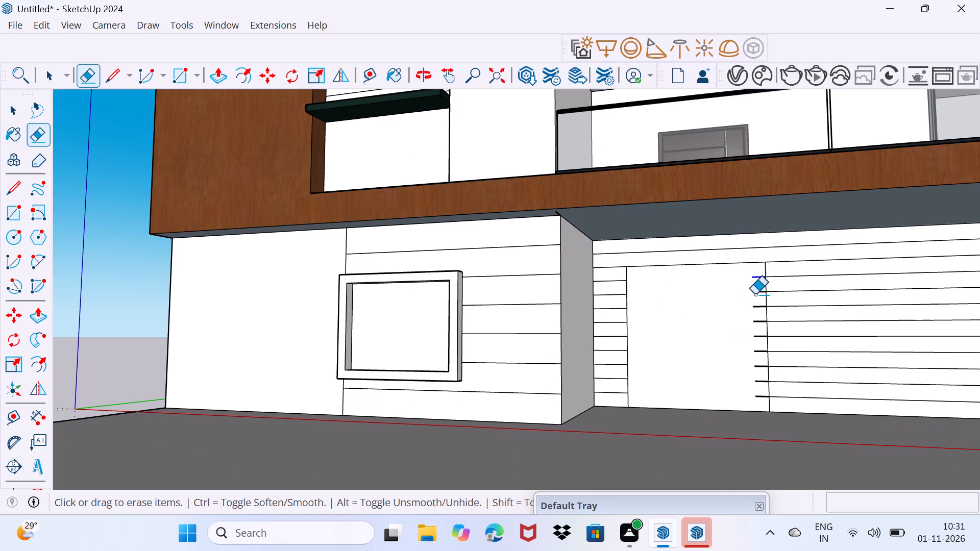
{"action": "left_click_drag", "start_coordinate": [755, 294], "coordinate": [759, 403]}
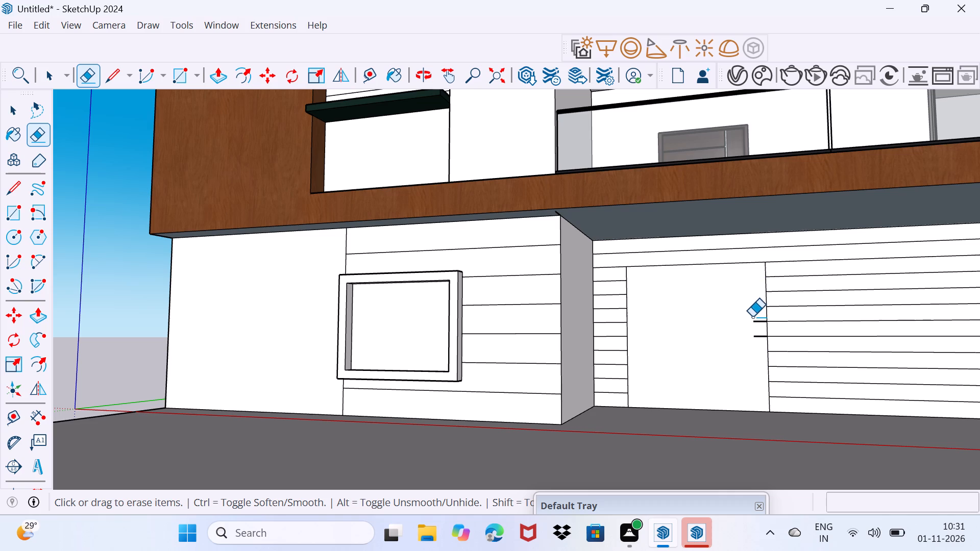
{"action": "left_click_drag", "start_coordinate": [758, 318], "coordinate": [757, 348]}
{"action": "key", "text": "space"}
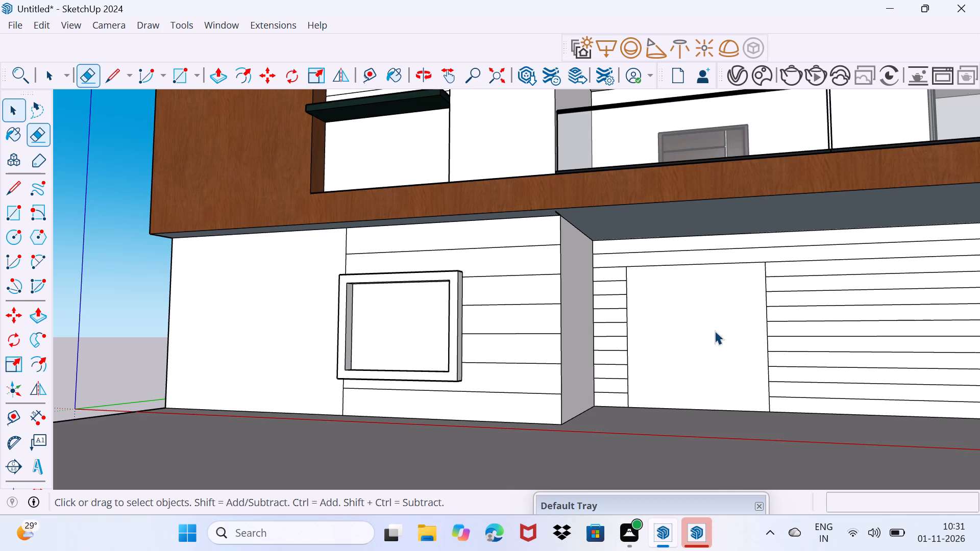
Push the cleared rectangle about 7' 4" into the porch wall to form a recessed doorway opening.
{"action": "left_click", "coordinate": [702, 337]}
{"action": "key", "text": "p"}
{"action": "left_click", "coordinate": [704, 341]}
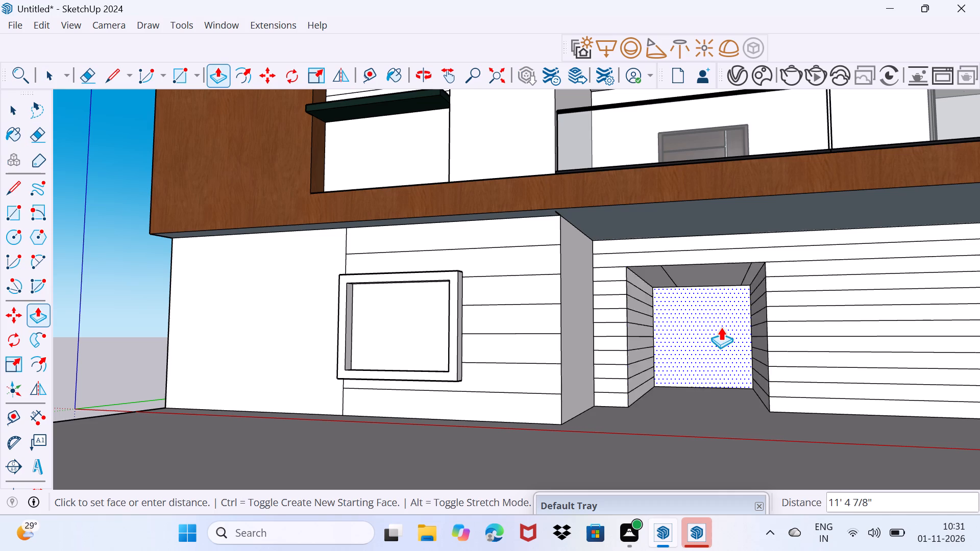
{"action": "middle_click_drag", "start_coordinate": [755, 317], "coordinate": [650, 357]}
{"action": "scroll", "coordinate": [877, 263], "scroll_direction": "down", "scroll_amount": 3}
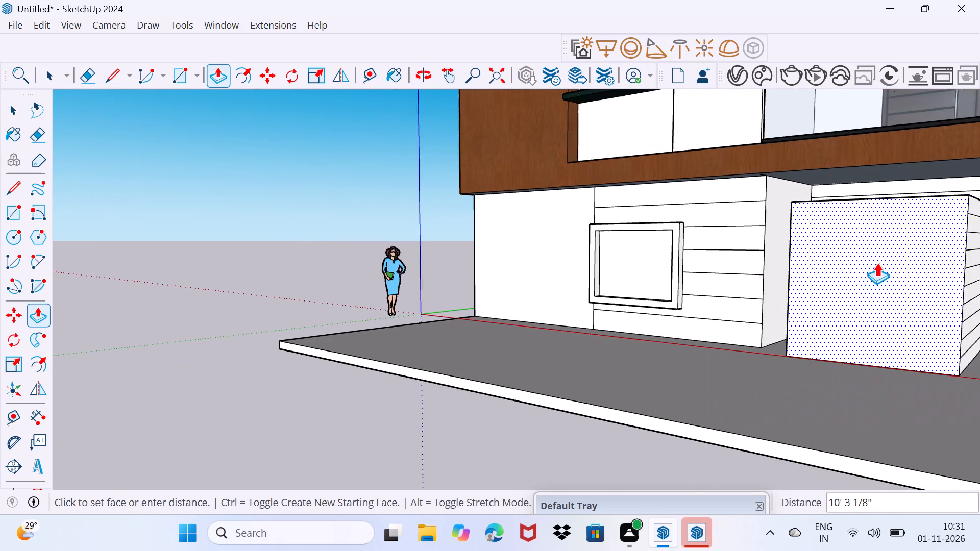
{"action": "scroll", "coordinate": [877, 263], "scroll_direction": "down", "scroll_amount": 4}
{"action": "left_click", "coordinate": [926, 251]}
{"action": "key", "text": "space"}
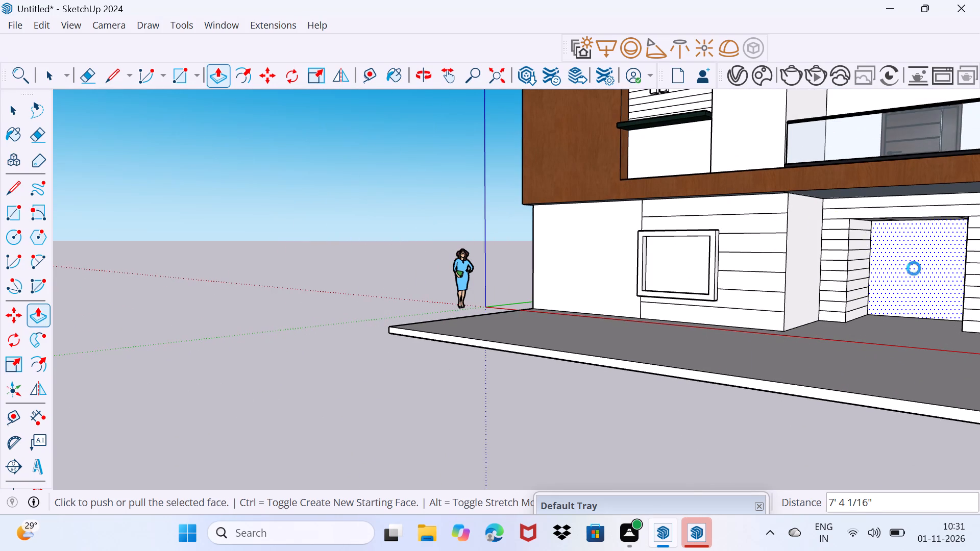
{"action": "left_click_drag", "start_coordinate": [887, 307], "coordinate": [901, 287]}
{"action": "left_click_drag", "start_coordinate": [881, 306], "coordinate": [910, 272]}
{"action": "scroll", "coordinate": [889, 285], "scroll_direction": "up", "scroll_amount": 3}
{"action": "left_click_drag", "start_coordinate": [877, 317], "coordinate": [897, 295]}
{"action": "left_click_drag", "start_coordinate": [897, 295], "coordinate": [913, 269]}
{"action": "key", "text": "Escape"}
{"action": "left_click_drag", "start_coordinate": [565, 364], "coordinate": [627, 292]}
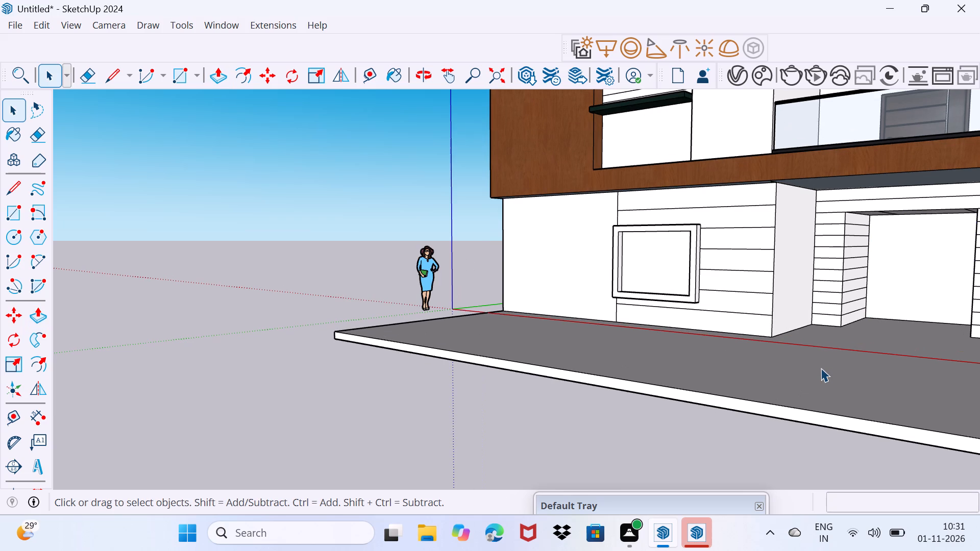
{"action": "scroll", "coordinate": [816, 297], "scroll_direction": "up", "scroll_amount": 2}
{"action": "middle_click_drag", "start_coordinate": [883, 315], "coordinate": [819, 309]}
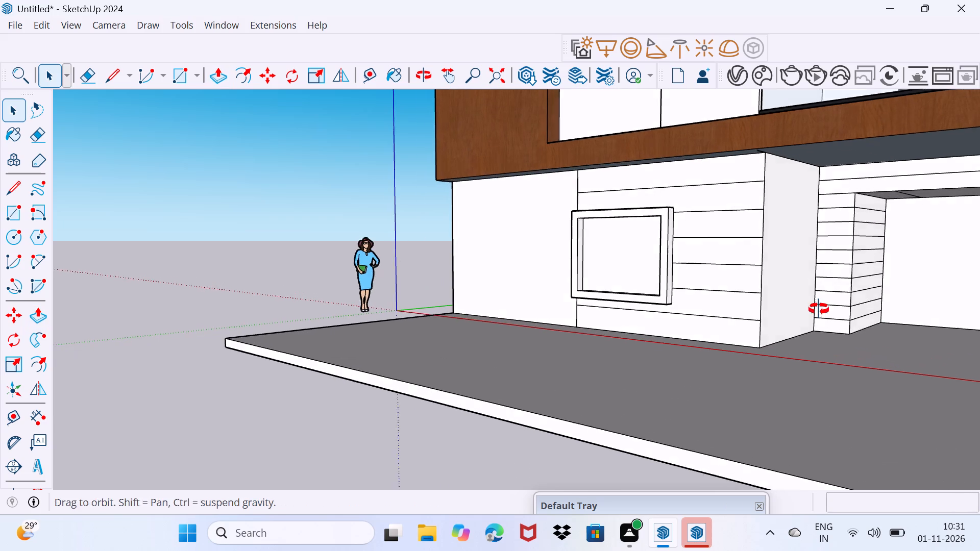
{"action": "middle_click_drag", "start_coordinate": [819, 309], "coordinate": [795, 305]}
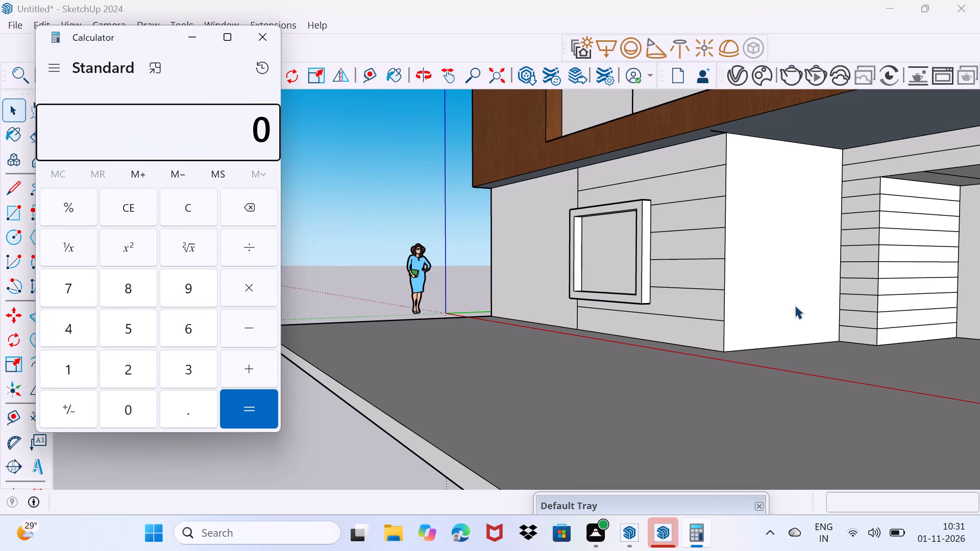
Multiply 50 by 78000 in Calculator and close it.
{"action": "type", "text": "50"}
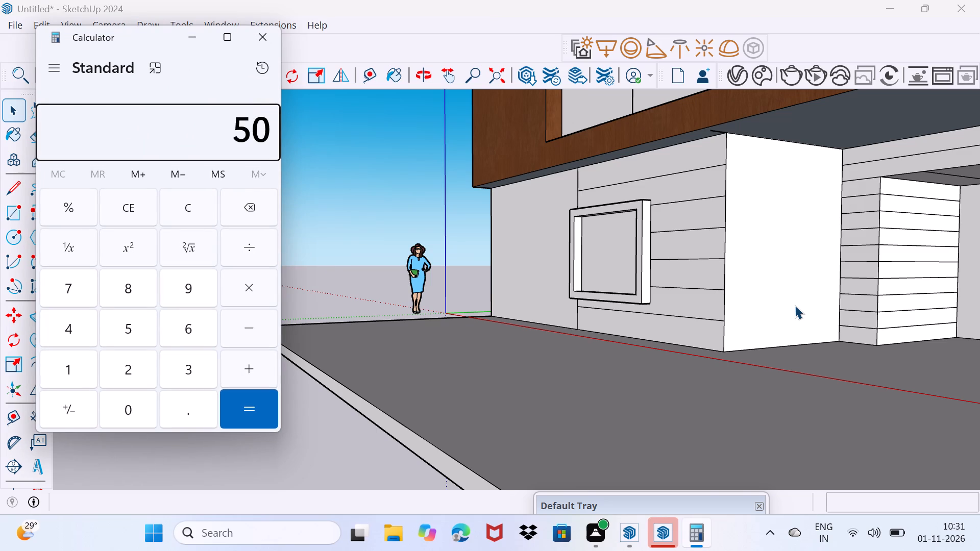
{"action": "left_click", "coordinate": [246, 294]}
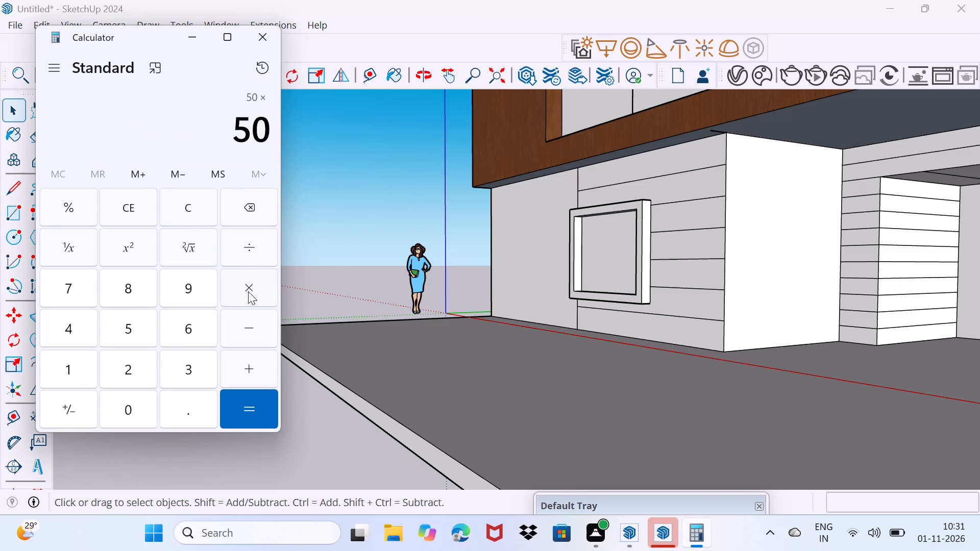
{"action": "type", "text": "7800"}
{"action": "key", "text": "0"}
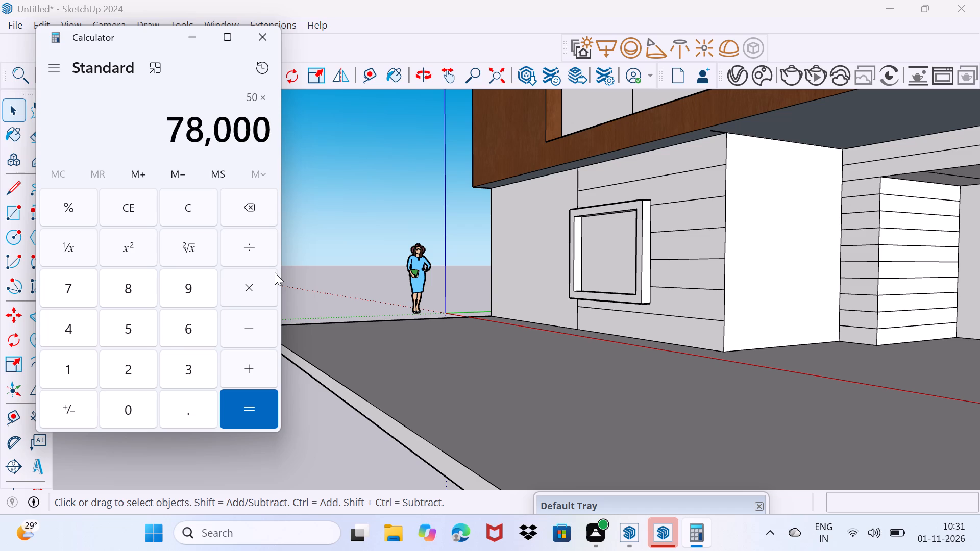
{"action": "key", "text": "Return"}
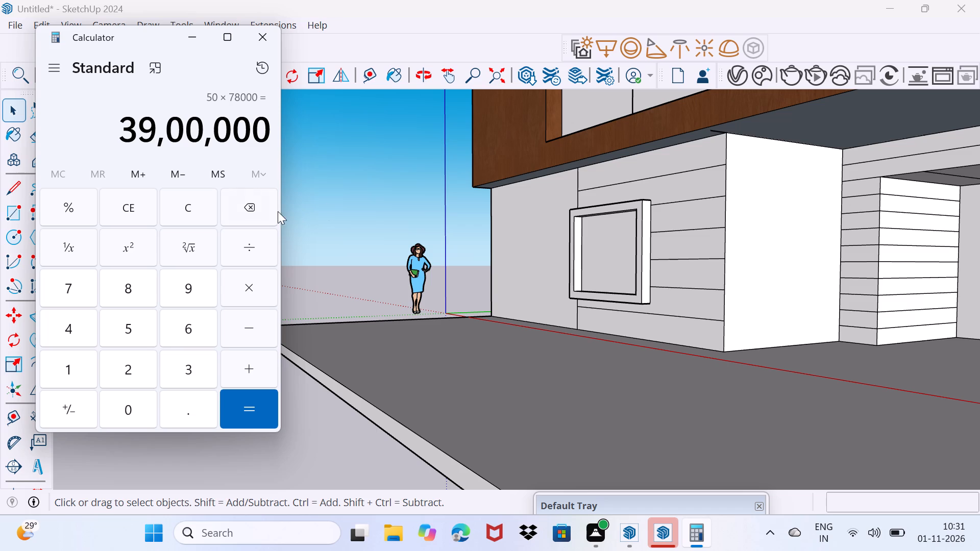
{"action": "left_click", "coordinate": [258, 45]}
Erase the horizontal strip lines on the doorway recess's side wall nearest the window wall.
{"action": "scroll", "coordinate": [835, 296], "scroll_direction": "down", "scroll_amount": 7}
{"action": "middle_click_drag", "start_coordinate": [926, 324], "coordinate": [756, 327]}
{"action": "scroll", "coordinate": [721, 293], "scroll_direction": "up", "scroll_amount": 7}
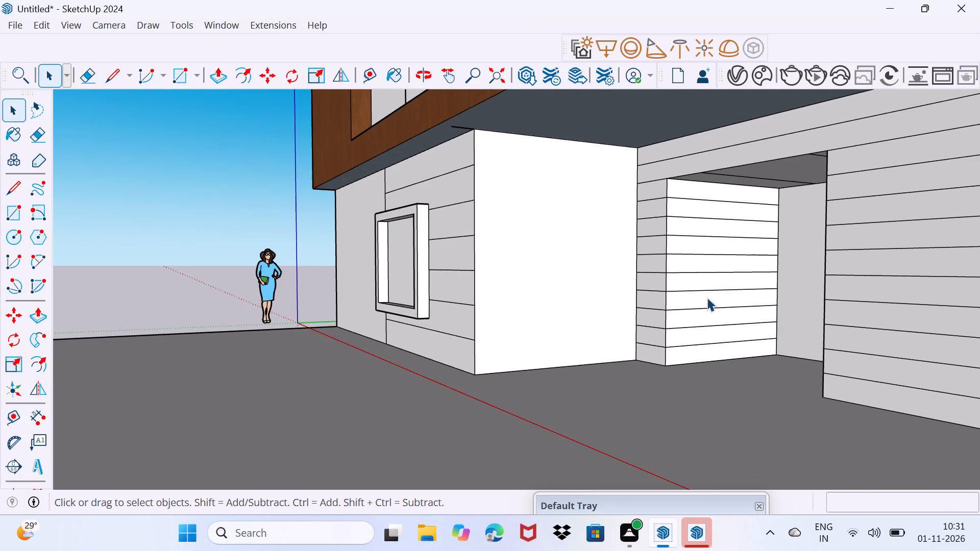
{"action": "middle_click_drag", "start_coordinate": [742, 271], "coordinate": [755, 261]}
{"action": "key", "text": "e"}
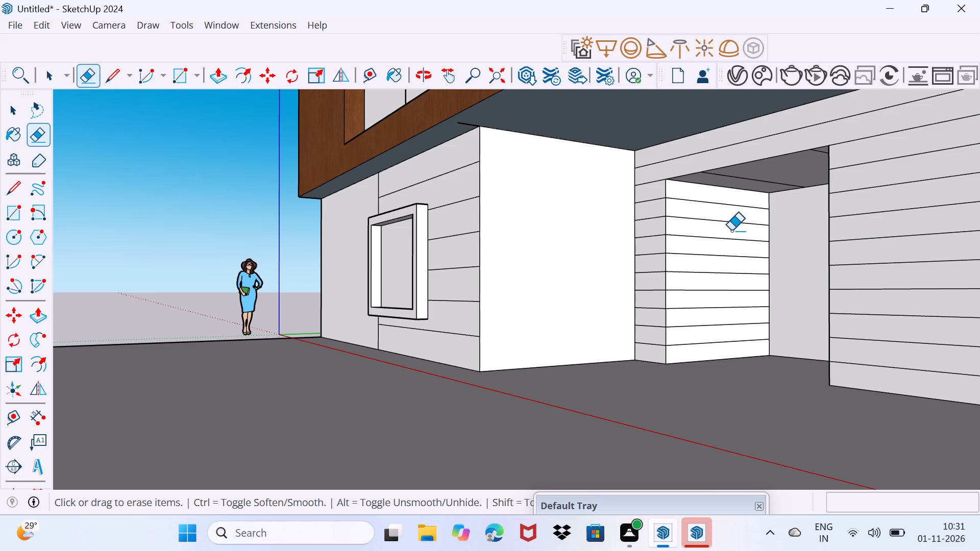
{"action": "left_click_drag", "start_coordinate": [712, 202], "coordinate": [712, 354]}
Erase the stray lines on the doorway recess's ceiling and the strip lines on its side wall farthest from the window.
{"action": "middle_click_drag", "start_coordinate": [710, 344], "coordinate": [746, 340]}
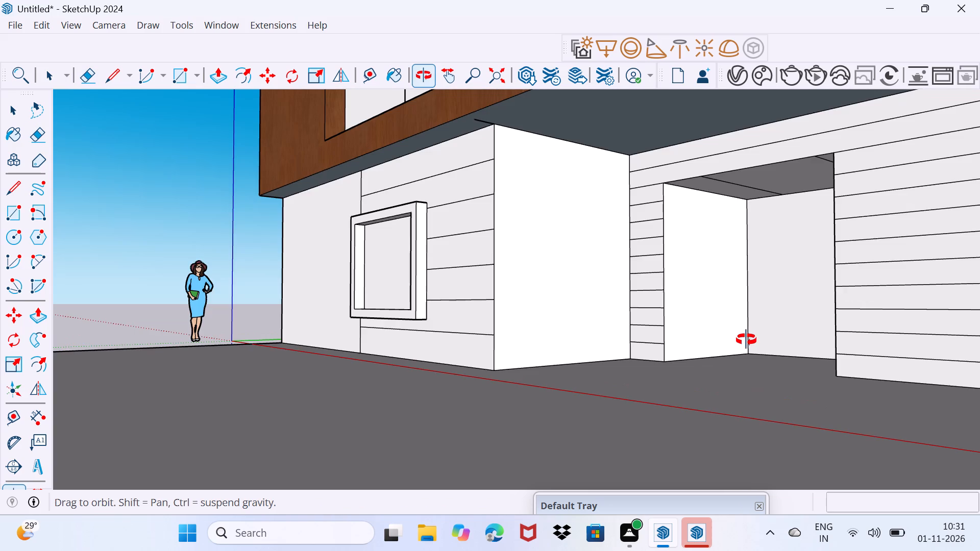
{"action": "middle_click_drag", "start_coordinate": [746, 340], "coordinate": [727, 415]}
{"action": "middle_click_drag", "start_coordinate": [727, 395], "coordinate": [906, 370]}
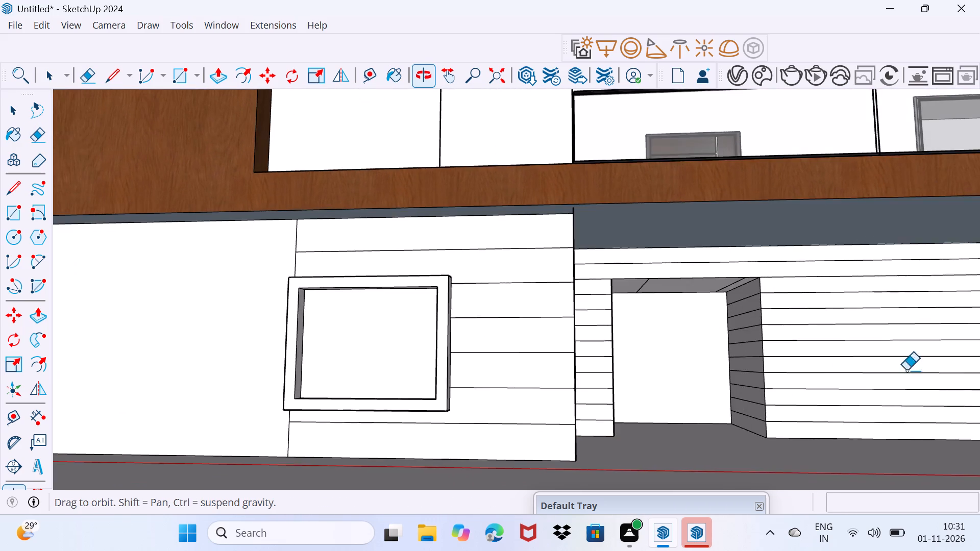
{"action": "middle_click_drag", "start_coordinate": [906, 370], "coordinate": [922, 373]}
{"action": "scroll", "coordinate": [691, 332], "scroll_direction": "up", "scroll_amount": 3}
{"action": "left_click", "coordinate": [624, 270]}
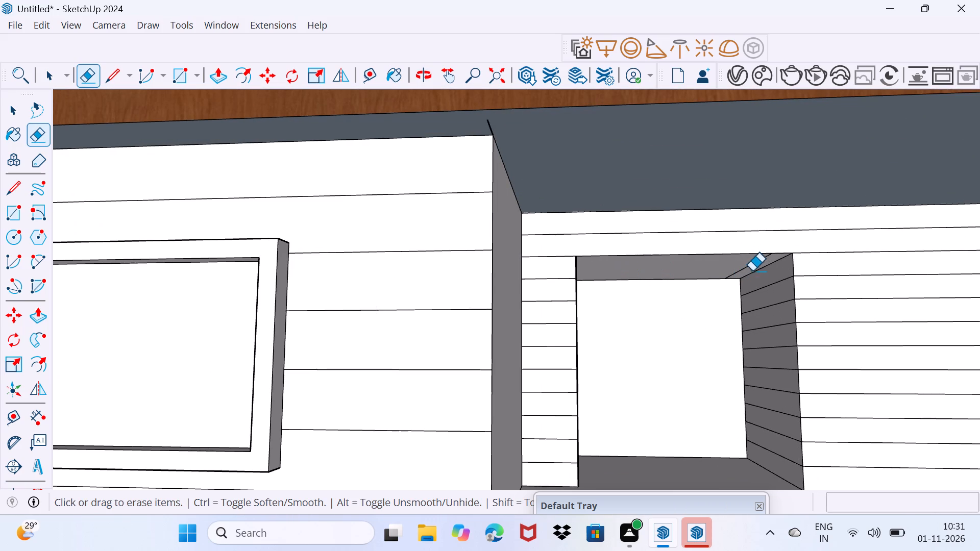
{"action": "left_click", "coordinate": [753, 266]}
{"action": "scroll", "coordinate": [768, 288], "scroll_direction": "up", "scroll_amount": 1}
{"action": "left_click_drag", "start_coordinate": [770, 283], "coordinate": [772, 364]}
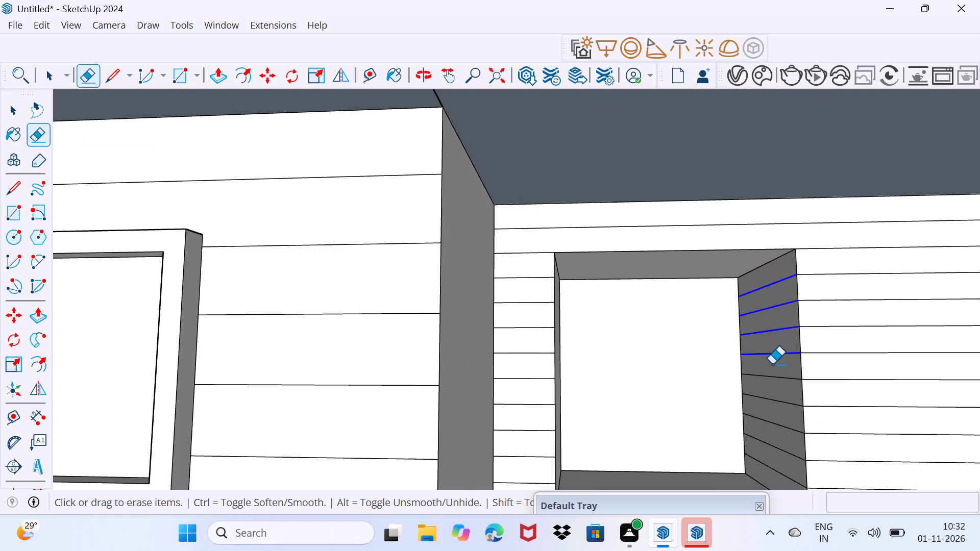
{"action": "left_click_drag", "start_coordinate": [772, 364], "coordinate": [772, 472]}
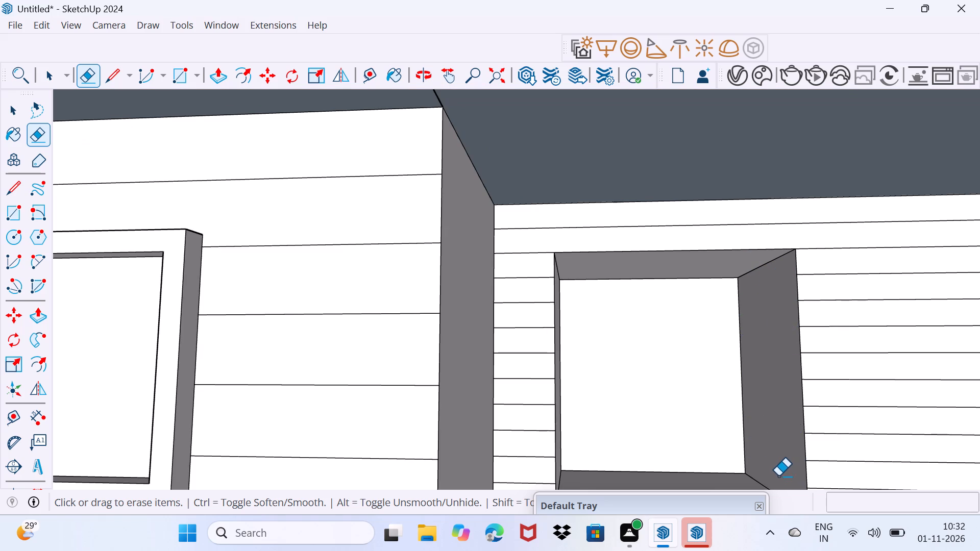
{"action": "key", "text": "space"}
Open the file import dialog and browse the Documents folder for a file to import.
{"action": "scroll", "coordinate": [656, 377], "scroll_direction": "down", "scroll_amount": 8}
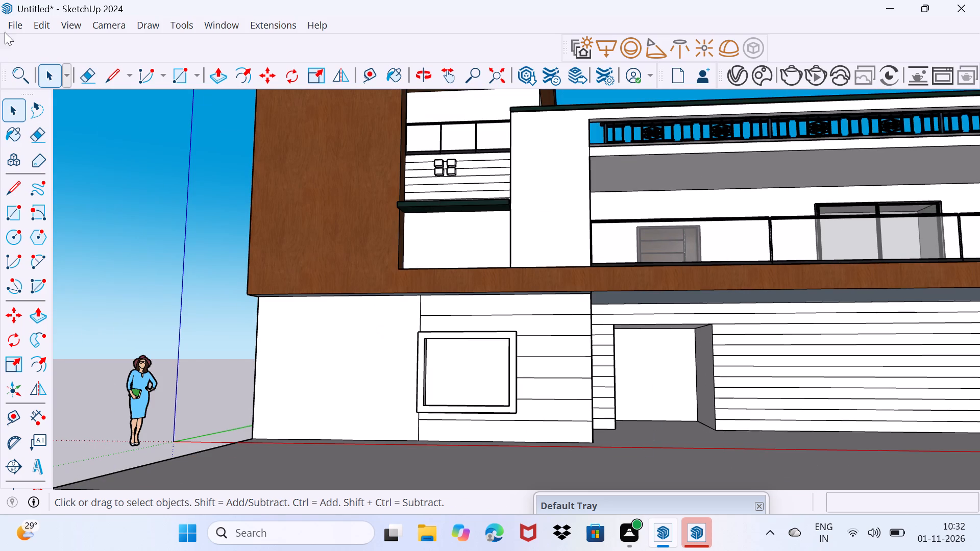
{"action": "left_click", "coordinate": [12, 22]}
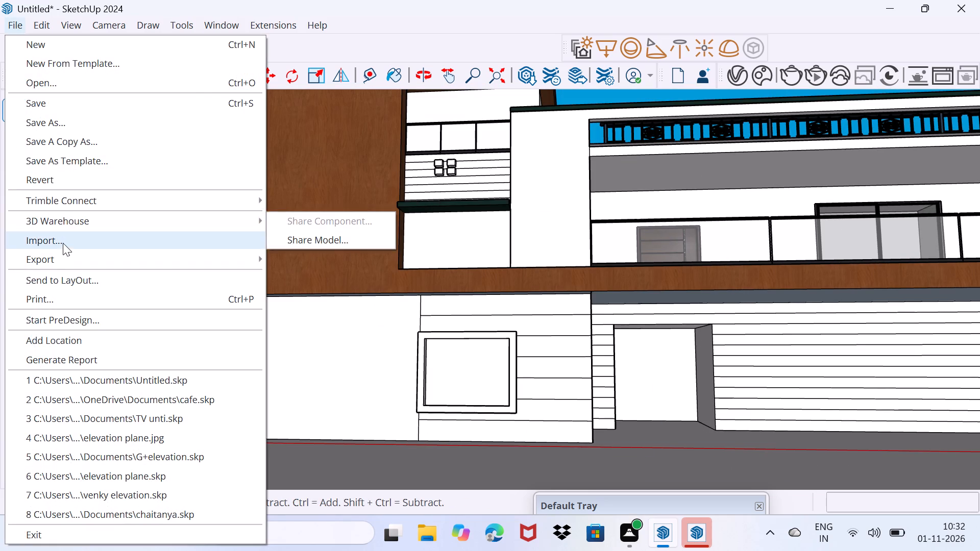
{"action": "left_click", "coordinate": [63, 243]}
{"action": "scroll", "coordinate": [31, 275], "scroll_direction": "down", "scroll_amount": 4}
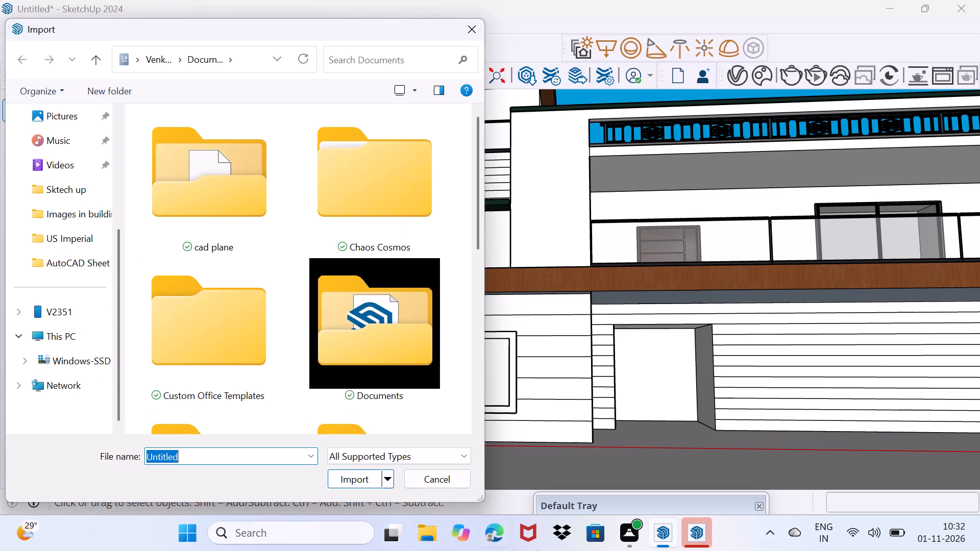
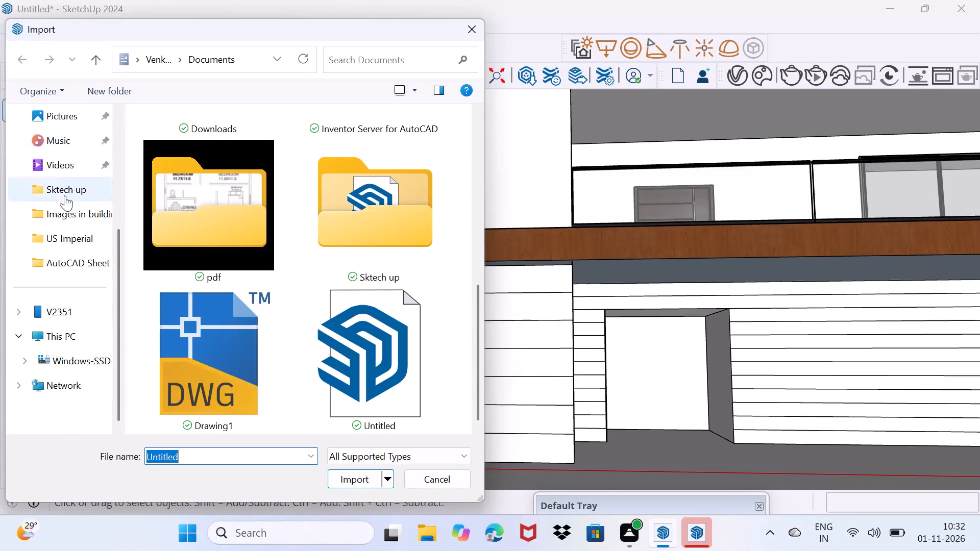
Import the 3+80 wooden door model from the Downloads folder.
{"action": "scroll", "coordinate": [65, 195], "scroll_direction": "up", "scroll_amount": 3}
{"action": "left_click", "coordinate": [46, 238]}
{"action": "scroll", "coordinate": [300, 225], "scroll_direction": "down", "scroll_amount": 4}
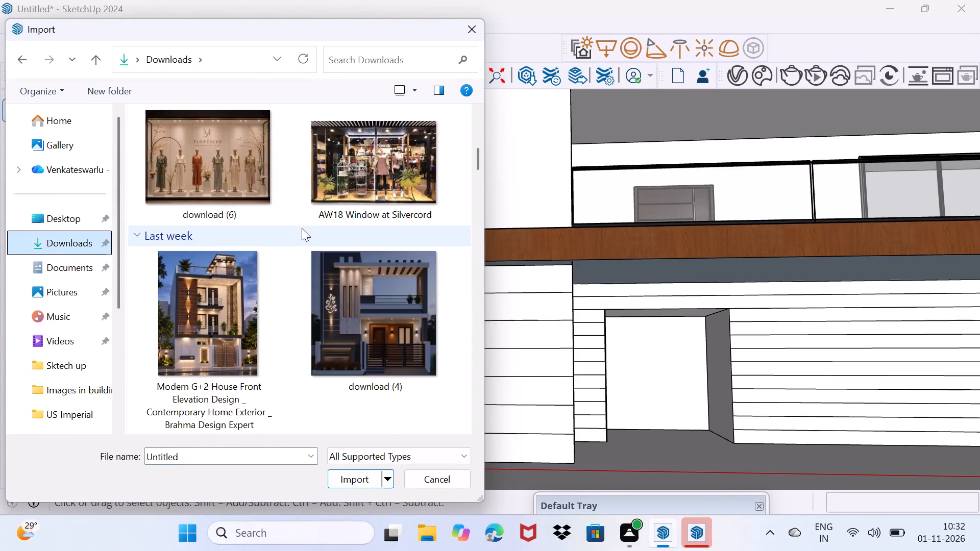
{"action": "scroll", "coordinate": [303, 236], "scroll_direction": "down", "scroll_amount": 17}
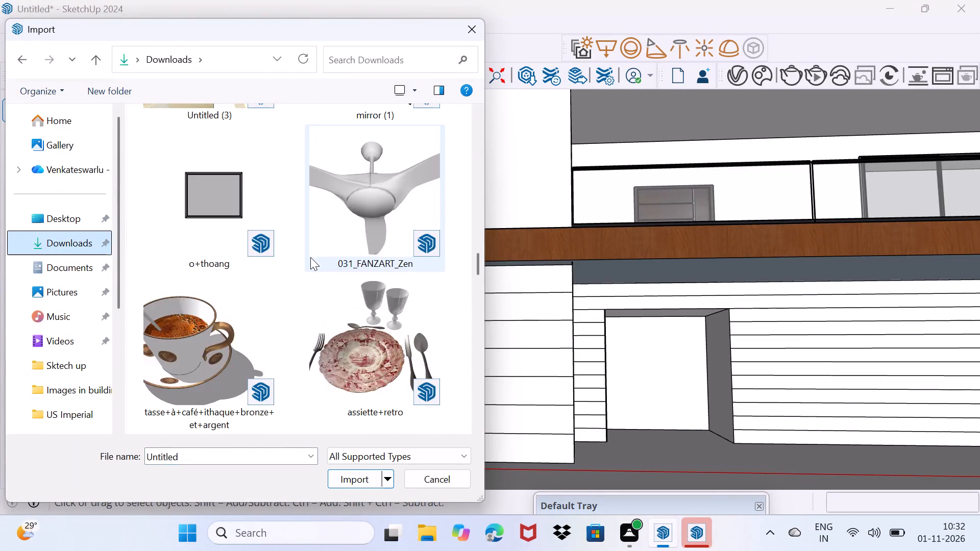
{"action": "scroll", "coordinate": [310, 257], "scroll_direction": "down", "scroll_amount": 20}
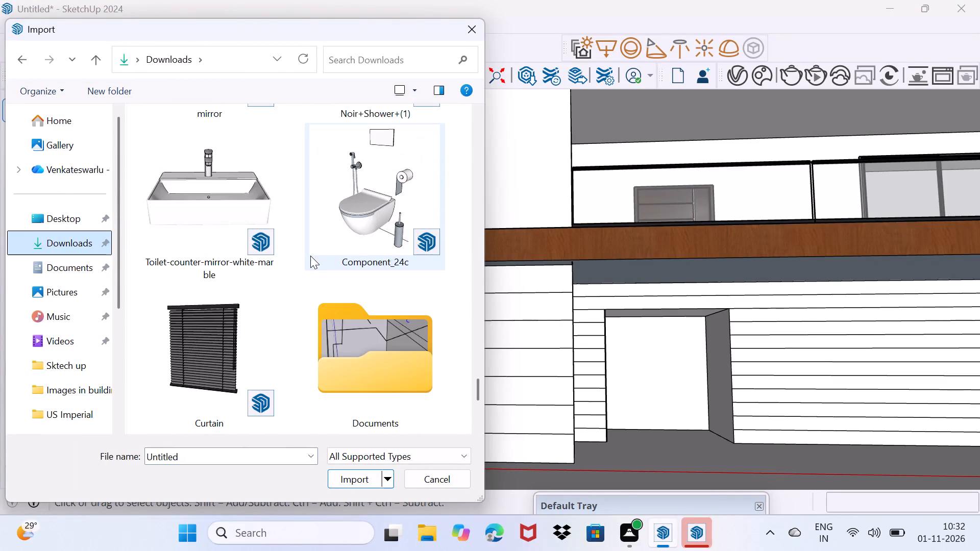
{"action": "scroll", "coordinate": [310, 256], "scroll_direction": "down", "scroll_amount": 5}
{"action": "scroll", "coordinate": [310, 256], "scroll_direction": "up", "scroll_amount": 12}
{"action": "scroll", "coordinate": [316, 258], "scroll_direction": "down", "scroll_amount": 2}
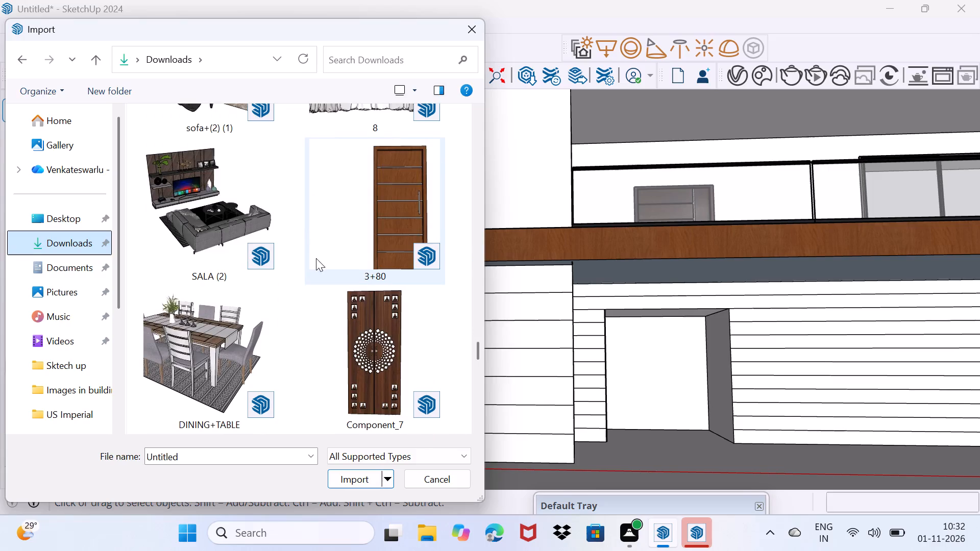
{"action": "left_click", "coordinate": [385, 227]}
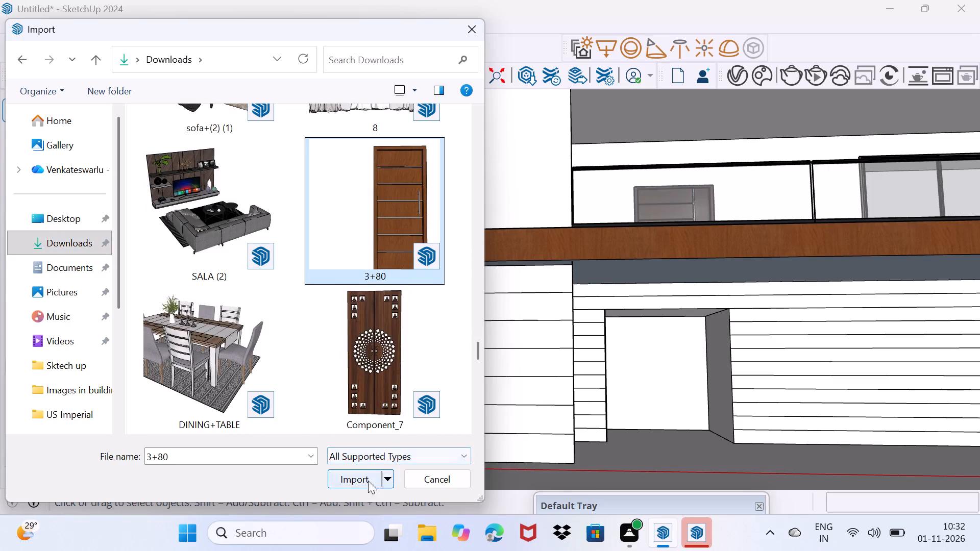
{"action": "left_click", "coordinate": [358, 482]}
Place the door with its corner at the bottom-left corner of the ground-floor entrance opening.
{"action": "scroll", "coordinate": [615, 426], "scroll_direction": "up", "scroll_amount": 1}
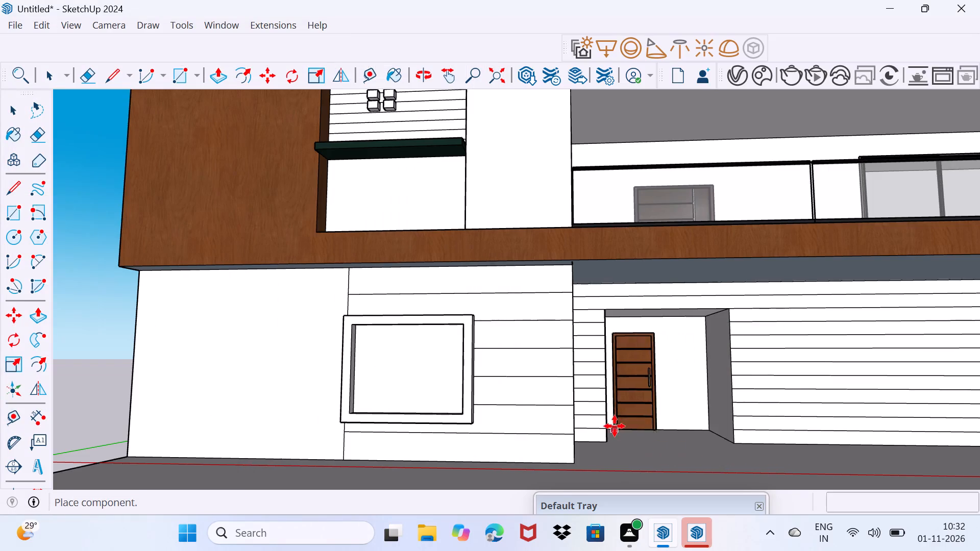
{"action": "scroll", "coordinate": [615, 426], "scroll_direction": "up", "scroll_amount": 3}
{"action": "left_click", "coordinate": [603, 448]}
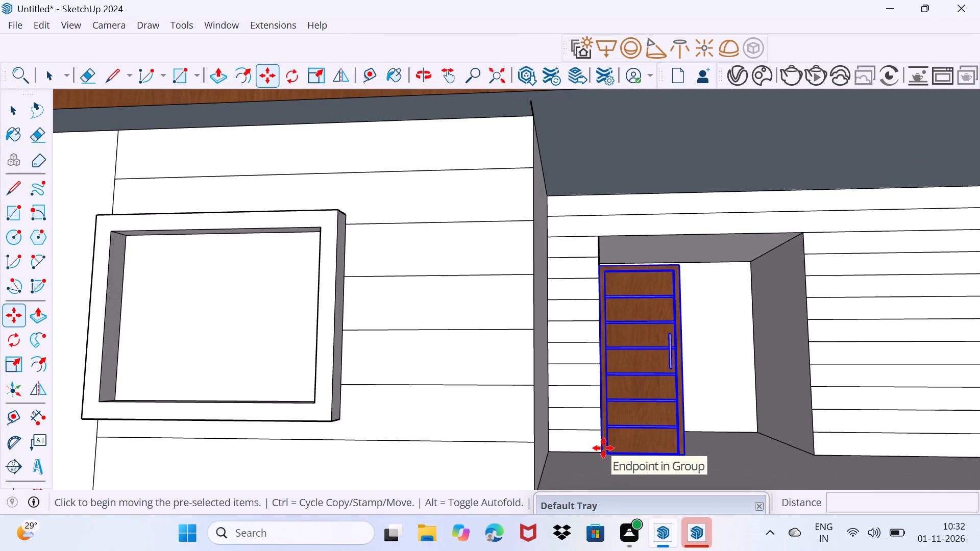
Scale the door's width along the red axis by about 2.56 to span the entrance opening.
{"action": "scroll", "coordinate": [692, 377], "scroll_direction": "up", "scroll_amount": 3}
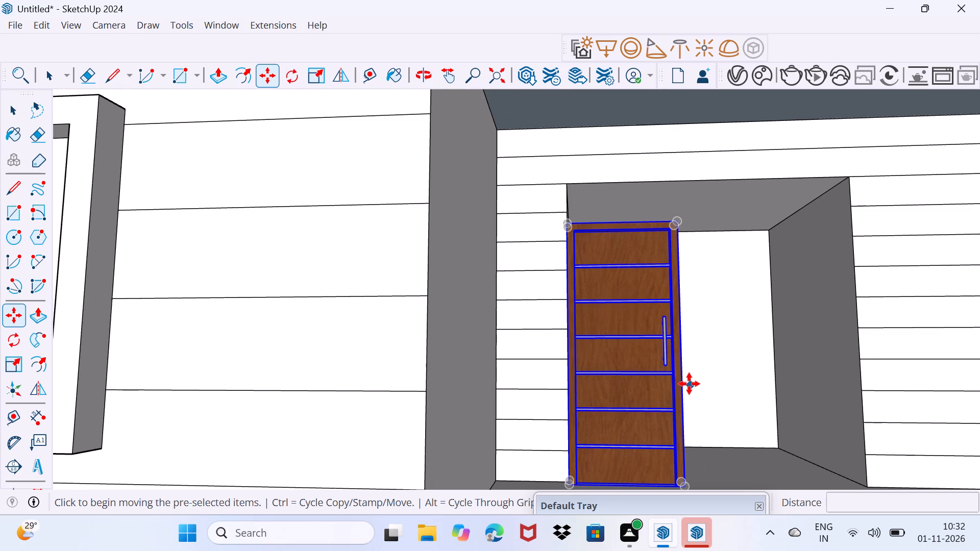
{"action": "key", "text": "s"}
{"action": "middle_click_drag", "start_coordinate": [693, 378], "coordinate": [603, 392]}
{"action": "scroll", "coordinate": [693, 362], "scroll_direction": "up", "scroll_amount": 1}
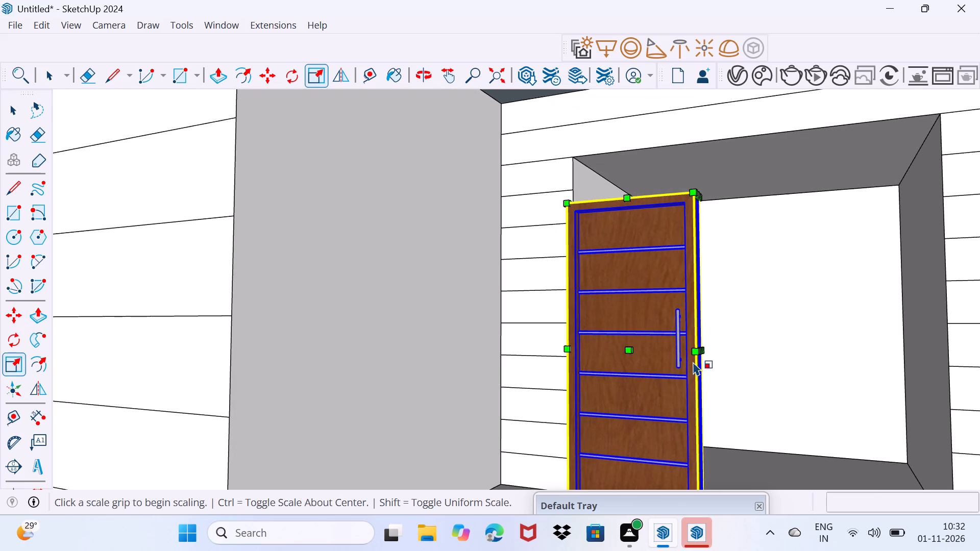
{"action": "middle_click_drag", "start_coordinate": [695, 362], "coordinate": [595, 283]}
{"action": "scroll", "coordinate": [604, 296], "scroll_direction": "up", "scroll_amount": 2}
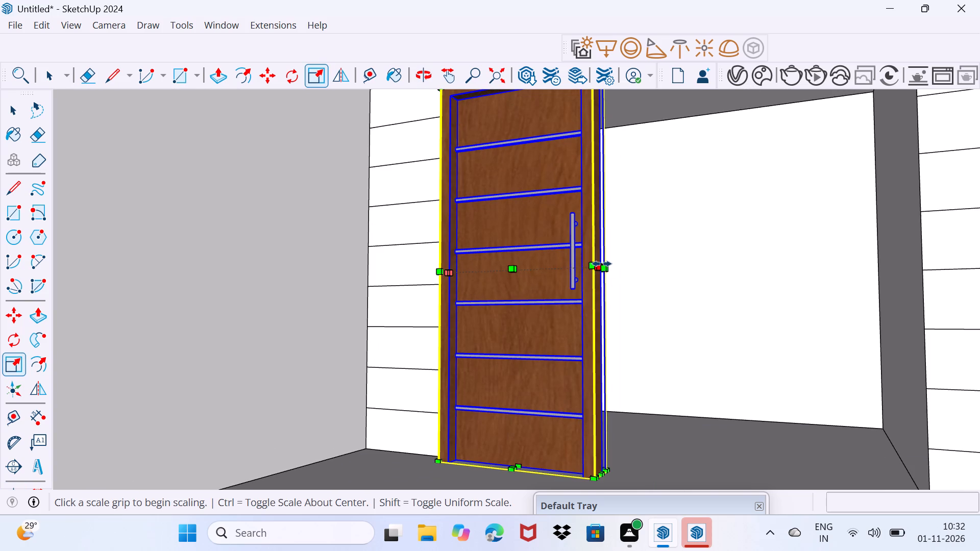
{"action": "left_click", "coordinate": [603, 270]}
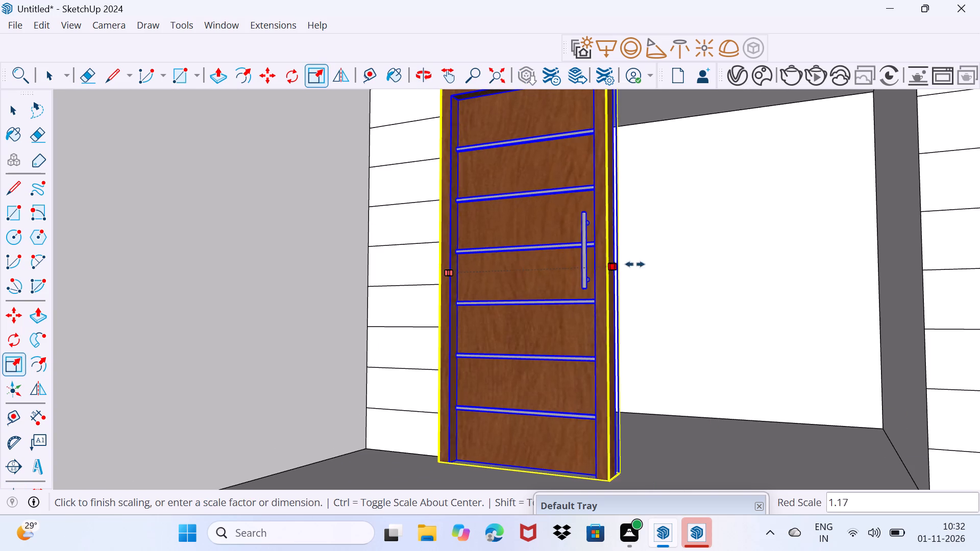
{"action": "scroll", "coordinate": [751, 262], "scroll_direction": "down", "scroll_amount": 5}
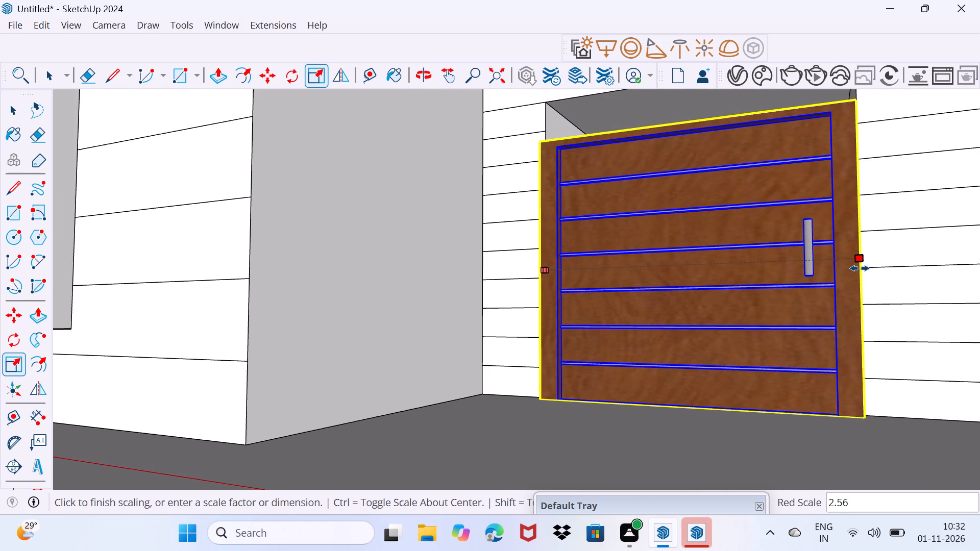
{"action": "left_click", "coordinate": [860, 268]}
{"action": "middle_click_drag", "start_coordinate": [872, 265], "coordinate": [751, 284]}
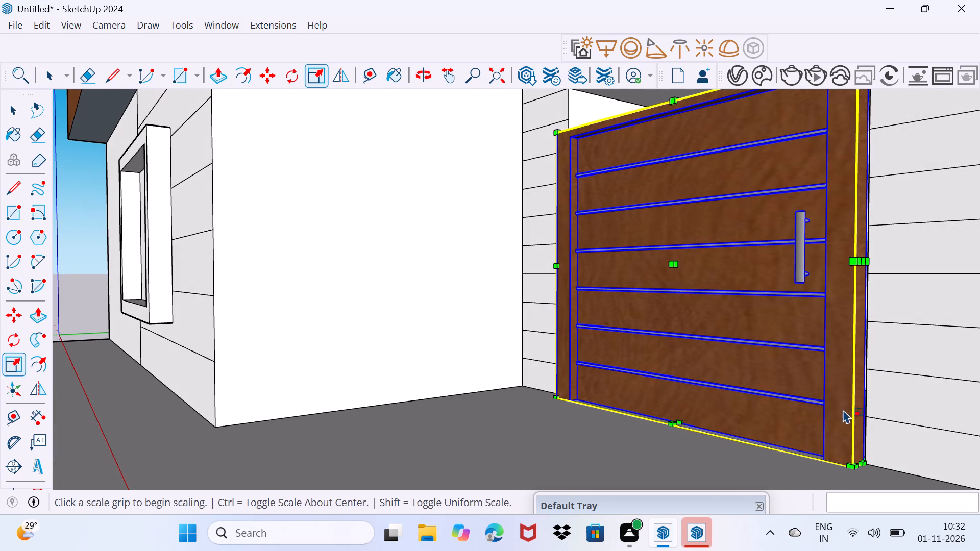
{"action": "left_click", "coordinate": [864, 265]}
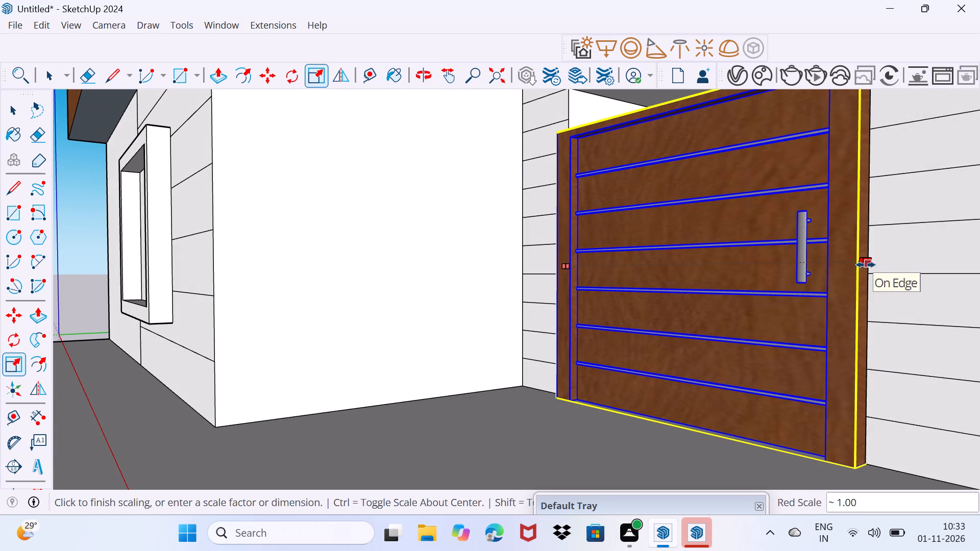
{"action": "left_click", "coordinate": [866, 265]}
{"action": "key", "text": "space"}
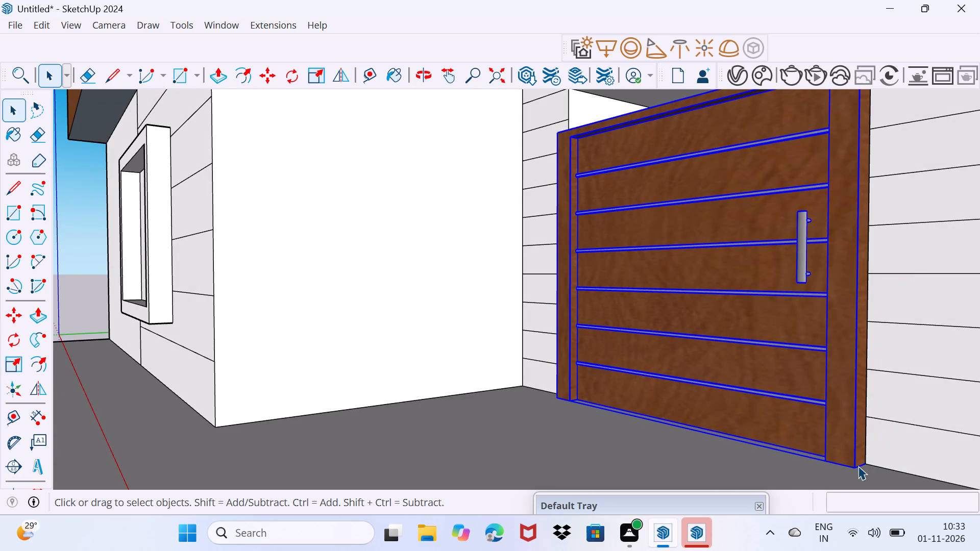
Move the door about 4 11/16" from its bottom outer corner to the opening's lower corner, into the recess.
{"action": "key", "text": "m"}
{"action": "left_click", "coordinate": [857, 471]}
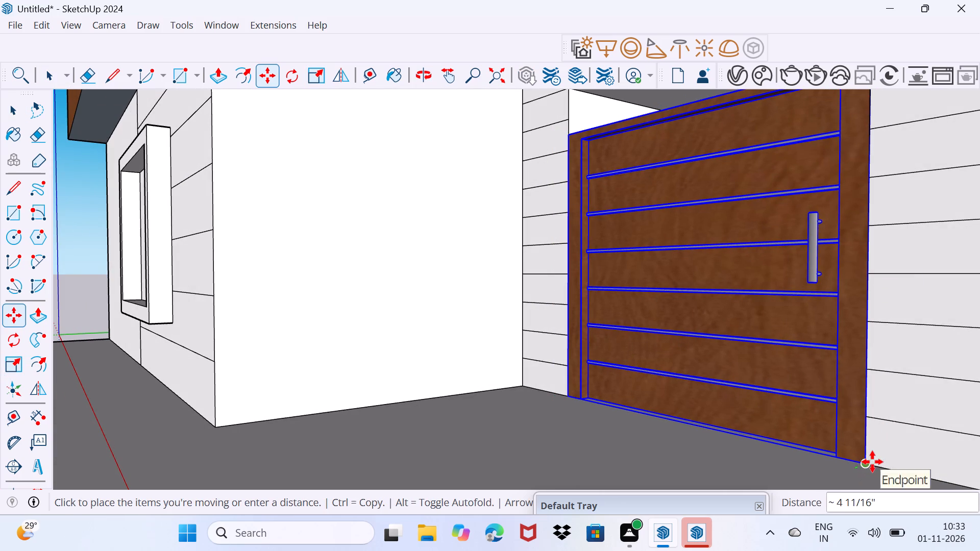
{"action": "left_click", "coordinate": [872, 462]}
{"action": "key", "text": "space"}
Scale the door's height along the blue axis by about 1.18 to reach the top of the opening, and deselect it.
{"action": "middle_click_drag", "start_coordinate": [689, 267], "coordinate": [692, 307], "text": "shift"}
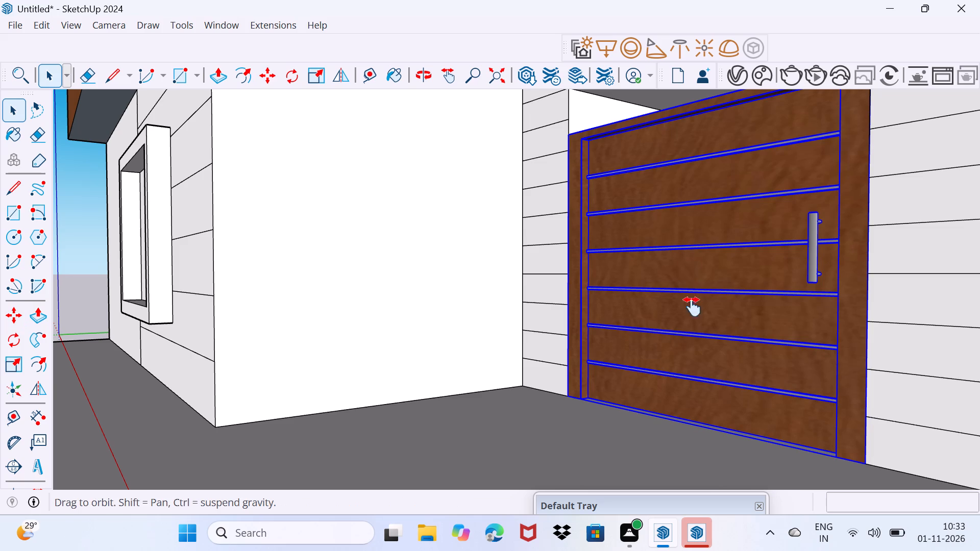
{"action": "middle_click_drag", "start_coordinate": [692, 307], "coordinate": [693, 383], "text": "shift"}
{"action": "key", "text": "s"}
{"action": "scroll", "coordinate": [699, 215], "scroll_direction": "up", "scroll_amount": 2}
{"action": "left_click", "coordinate": [696, 224]}
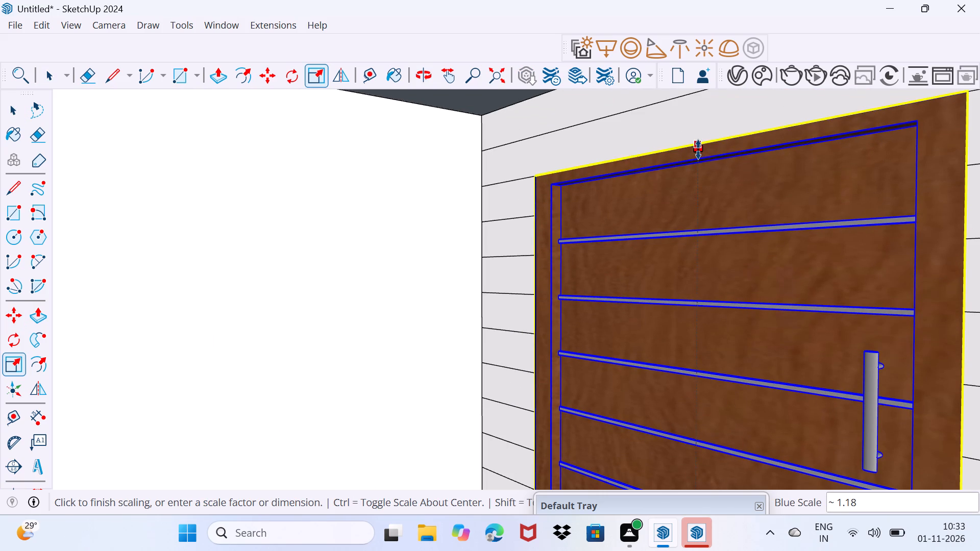
{"action": "left_click", "coordinate": [698, 149]}
{"action": "key", "text": "space"}
{"action": "left_click_drag", "start_coordinate": [650, 300], "coordinate": [669, 253]}
{"action": "scroll", "coordinate": [649, 235], "scroll_direction": "down", "scroll_amount": 8}
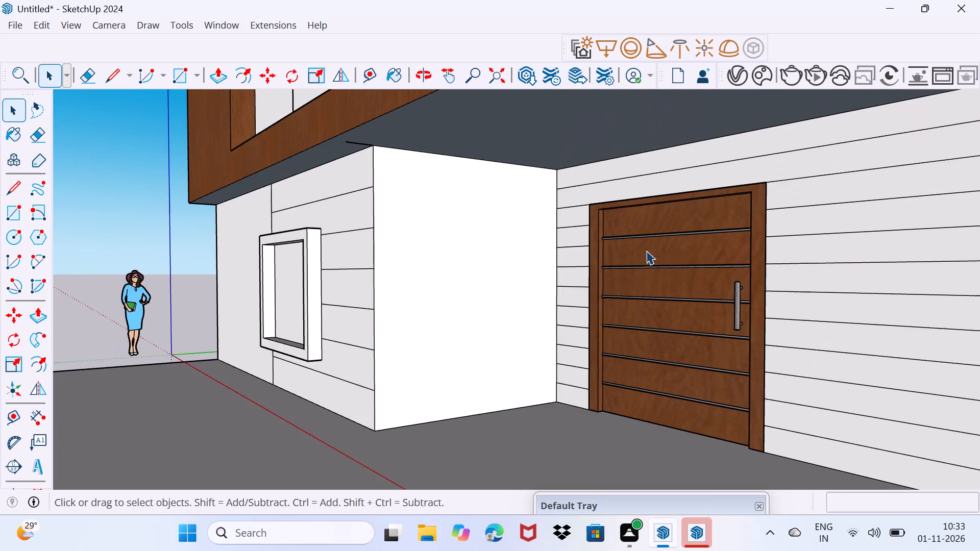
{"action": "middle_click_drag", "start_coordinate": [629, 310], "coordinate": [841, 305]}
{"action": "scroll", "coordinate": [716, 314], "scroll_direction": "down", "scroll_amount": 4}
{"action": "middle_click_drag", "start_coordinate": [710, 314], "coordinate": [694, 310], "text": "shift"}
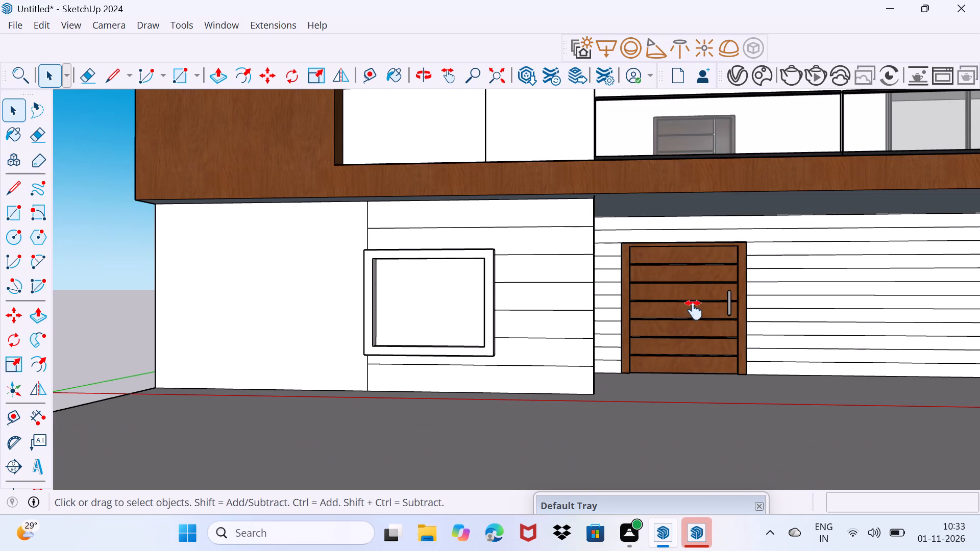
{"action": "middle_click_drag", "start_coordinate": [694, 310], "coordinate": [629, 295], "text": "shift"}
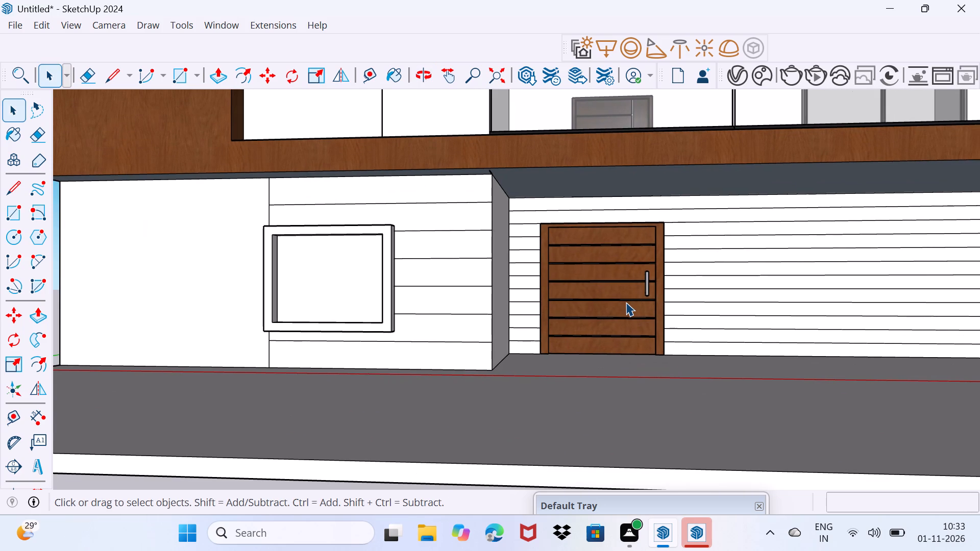
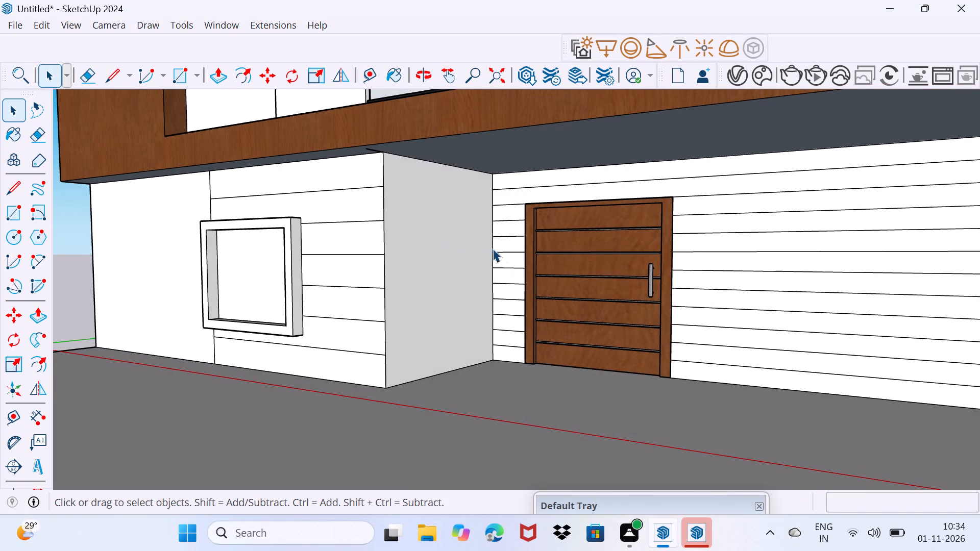
Erase the stray edge segments on the overhang's underside beside the top corner of the projecting ground-floor wall.
{"action": "scroll", "coordinate": [425, 231], "scroll_direction": "down", "scroll_amount": 1}
{"action": "scroll", "coordinate": [375, 177], "scroll_direction": "up", "scroll_amount": 3}
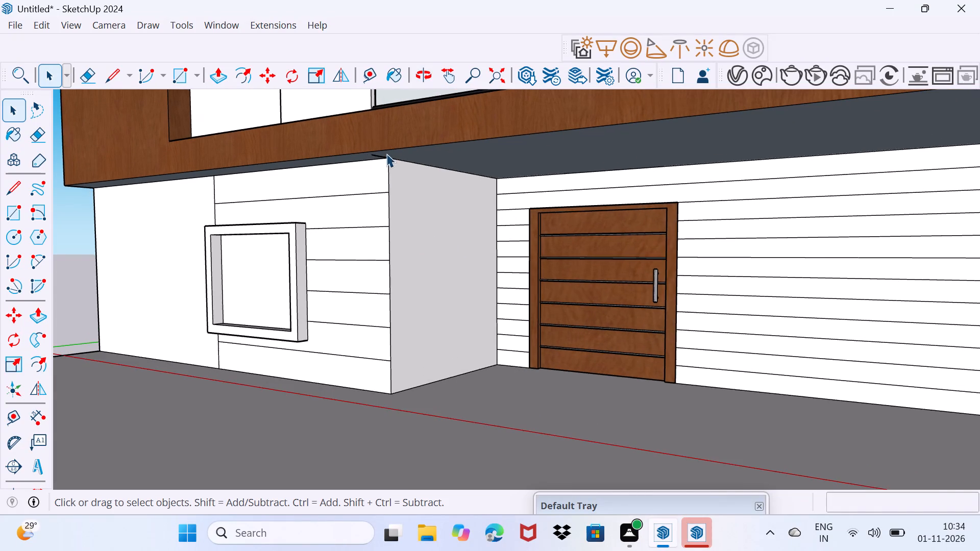
{"action": "scroll", "coordinate": [386, 154], "scroll_direction": "up", "scroll_amount": 3}
{"action": "middle_click_drag", "start_coordinate": [386, 210], "coordinate": [440, 162]}
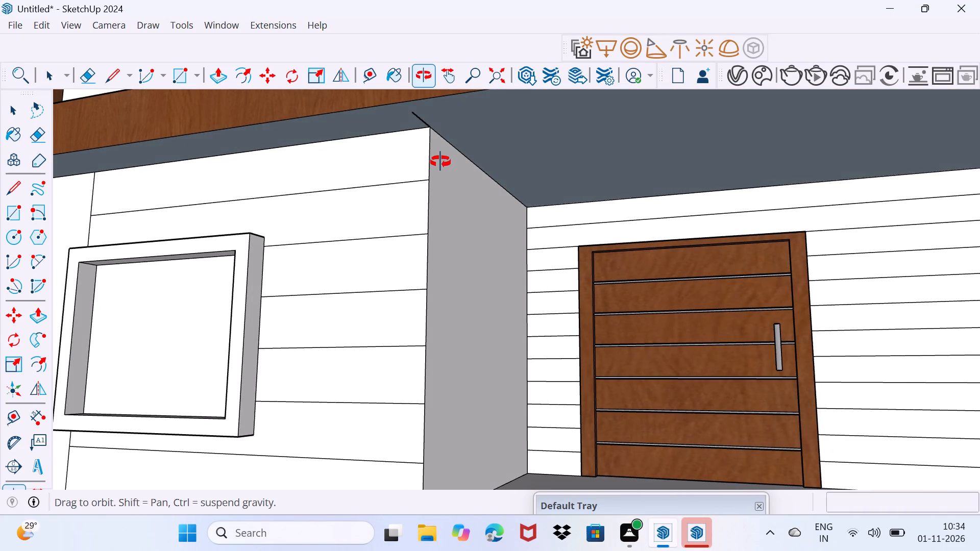
{"action": "middle_click_drag", "start_coordinate": [440, 162], "coordinate": [476, 261]}
{"action": "middle_click_drag", "start_coordinate": [454, 263], "coordinate": [468, 216]}
{"action": "scroll", "coordinate": [472, 202], "scroll_direction": "up", "scroll_amount": 3}
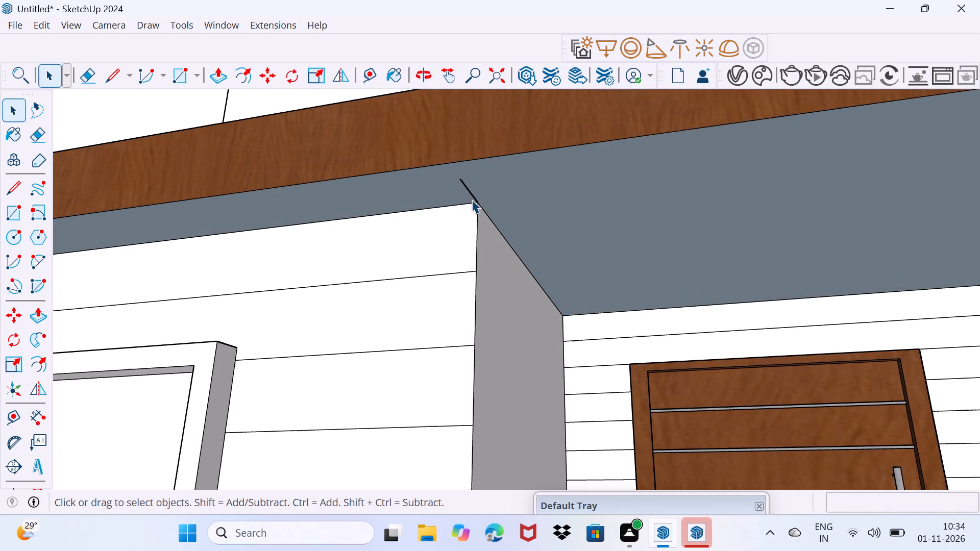
{"action": "scroll", "coordinate": [472, 198], "scroll_direction": "up", "scroll_amount": 3}
{"action": "key", "text": "r"}
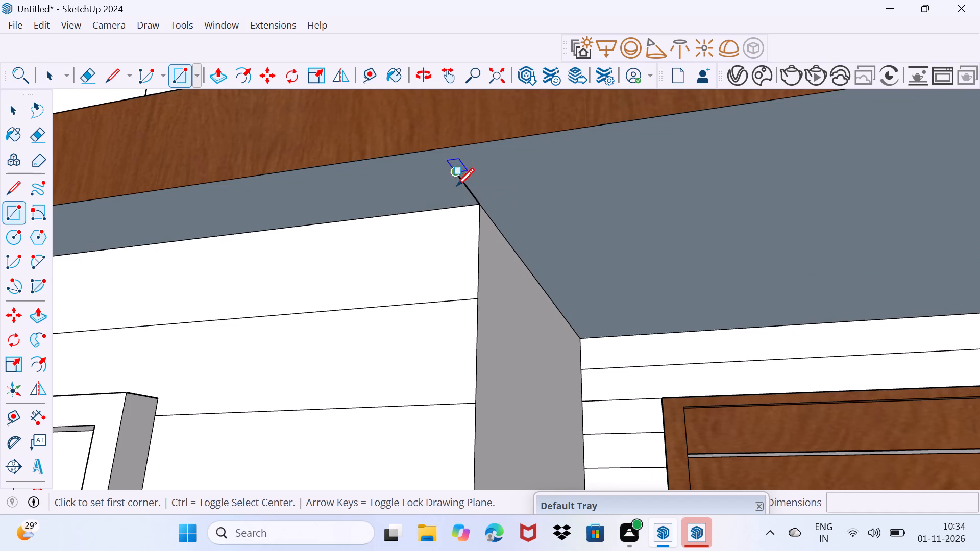
{"action": "key", "text": "e"}
{"action": "left_click", "coordinate": [463, 182]}
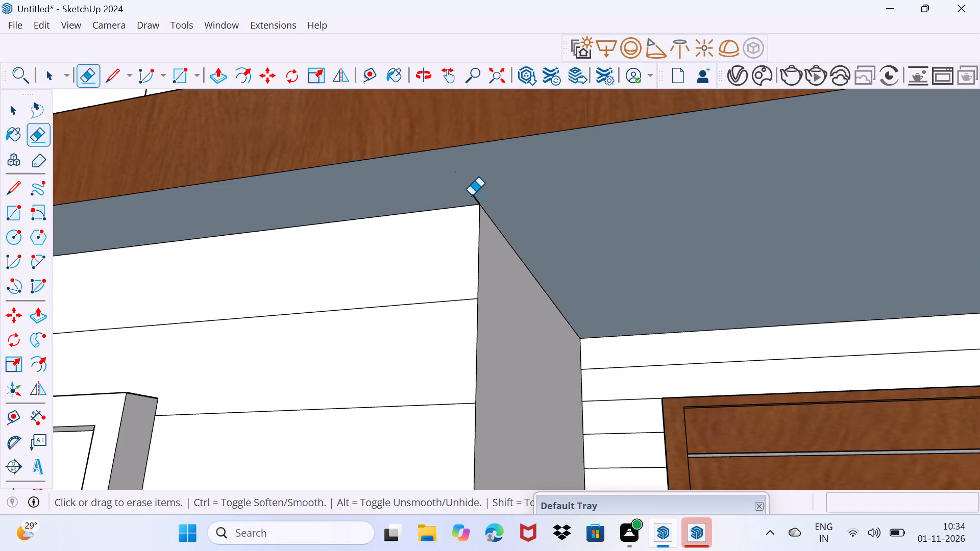
{"action": "left_click", "coordinate": [475, 196]}
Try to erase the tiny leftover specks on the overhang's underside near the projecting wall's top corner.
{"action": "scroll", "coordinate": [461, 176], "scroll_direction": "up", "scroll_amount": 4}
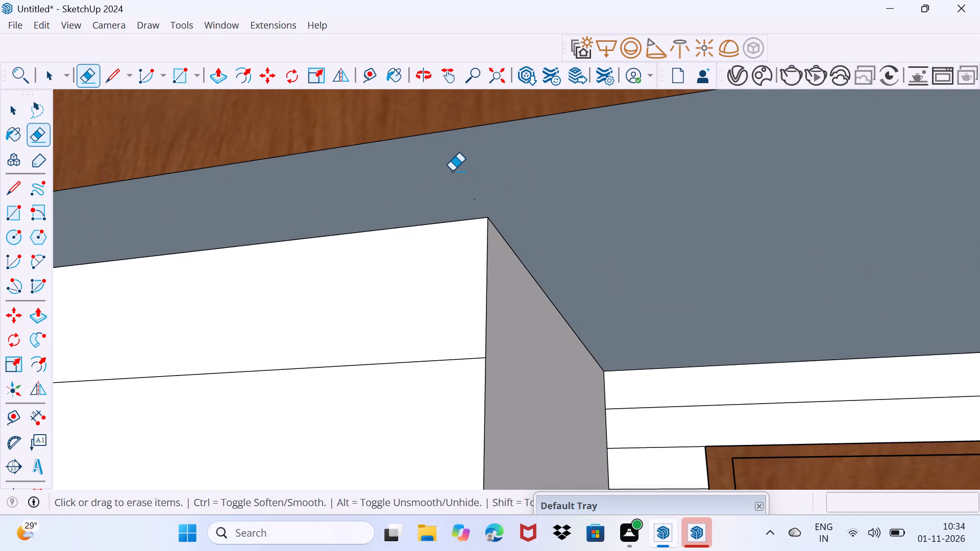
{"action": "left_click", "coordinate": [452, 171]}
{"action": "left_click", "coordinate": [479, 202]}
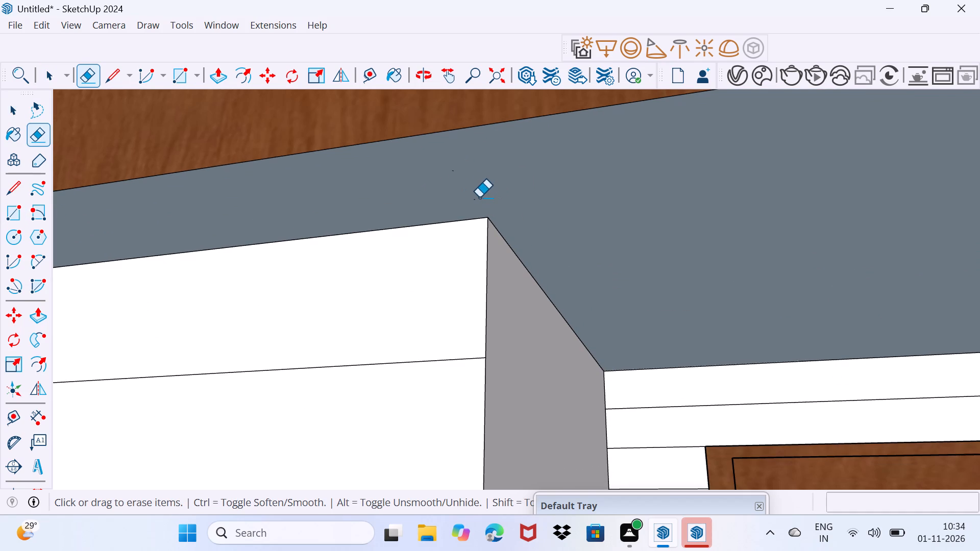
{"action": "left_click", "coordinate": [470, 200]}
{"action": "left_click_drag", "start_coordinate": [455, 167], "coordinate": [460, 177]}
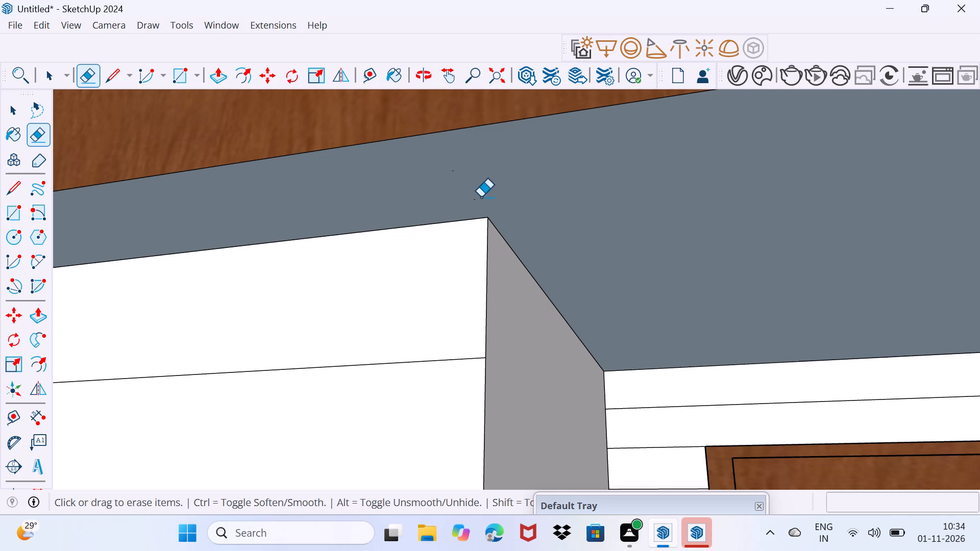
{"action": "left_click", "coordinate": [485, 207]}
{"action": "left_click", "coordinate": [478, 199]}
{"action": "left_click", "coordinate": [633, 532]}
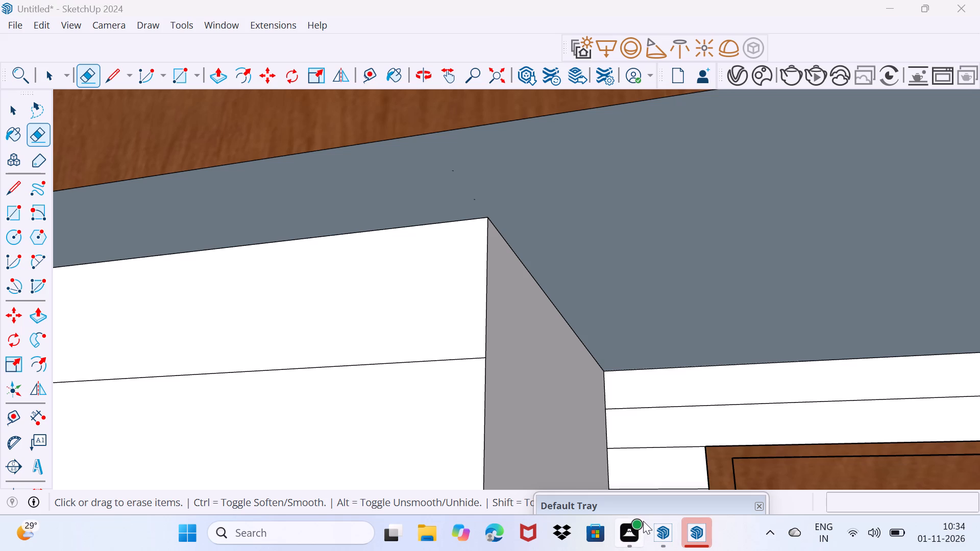
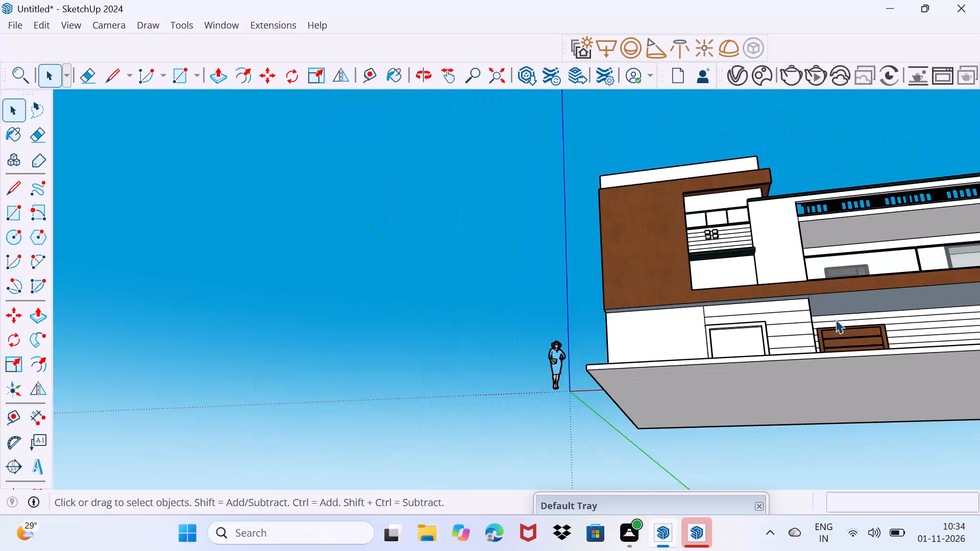
Draw a rectangle about 8' 5" by 11" on the porch floor, from the slatted wall's outer corner along the slab's side edge.
{"action": "middle_click_drag", "start_coordinate": [836, 327], "coordinate": [452, 287]}
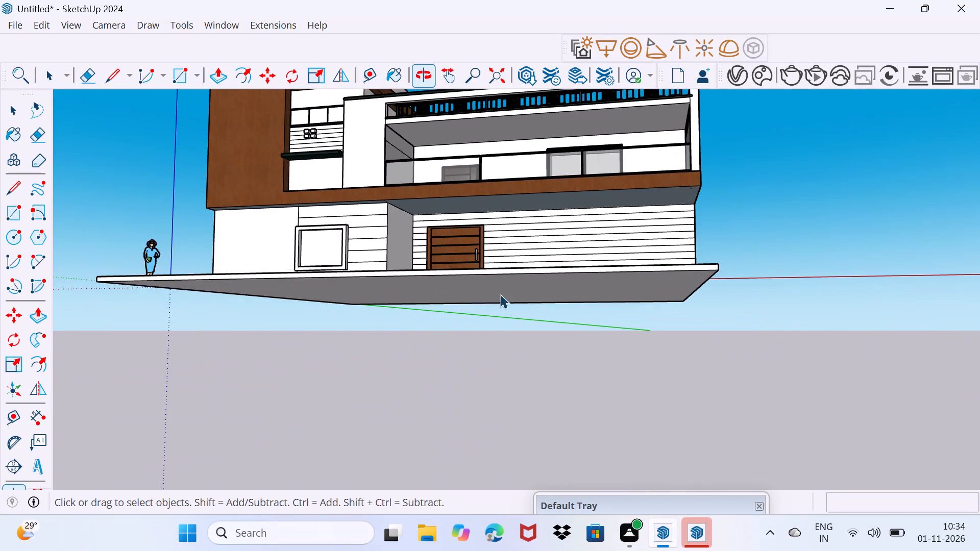
{"action": "scroll", "coordinate": [531, 284], "scroll_direction": "up", "scroll_amount": 3}
{"action": "middle_click_drag", "start_coordinate": [621, 254], "coordinate": [627, 308]}
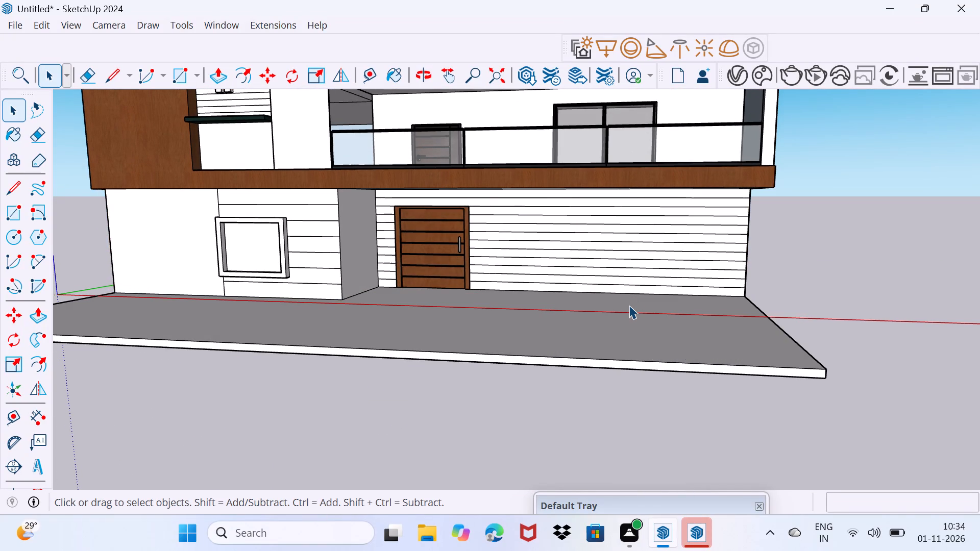
{"action": "middle_click_drag", "start_coordinate": [707, 311], "coordinate": [451, 286]}
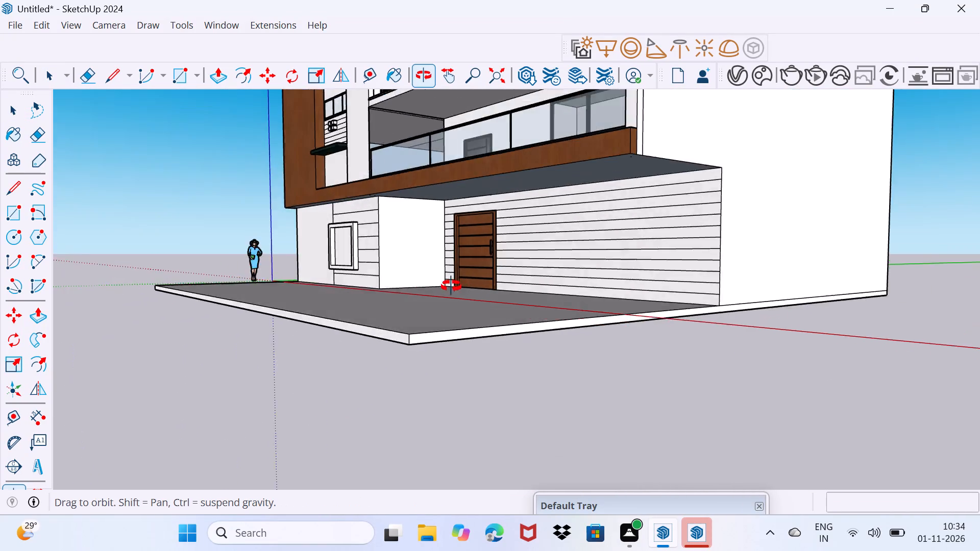
{"action": "middle_click_drag", "start_coordinate": [451, 286], "coordinate": [584, 323]}
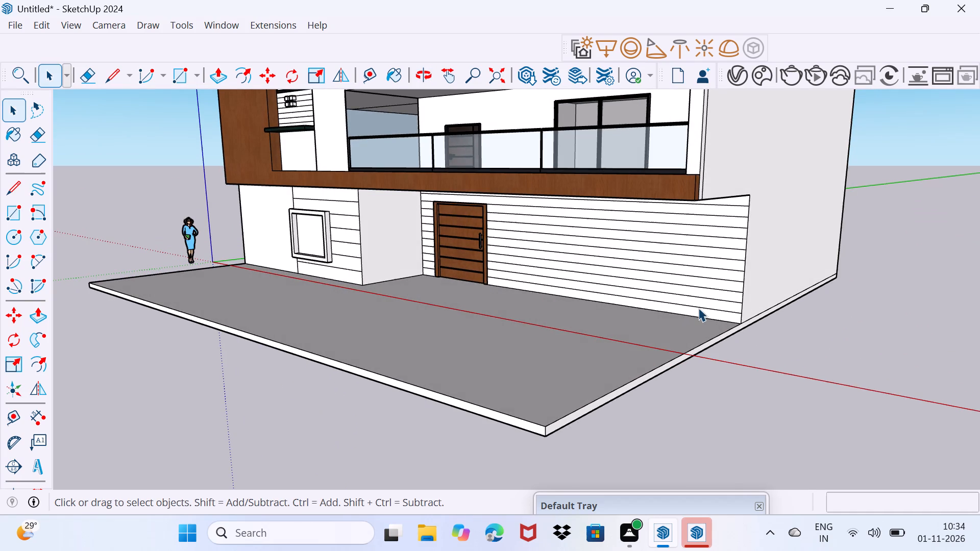
{"action": "middle_click_drag", "start_coordinate": [724, 289], "coordinate": [602, 278]}
{"action": "scroll", "coordinate": [563, 332], "scroll_direction": "up", "scroll_amount": 2}
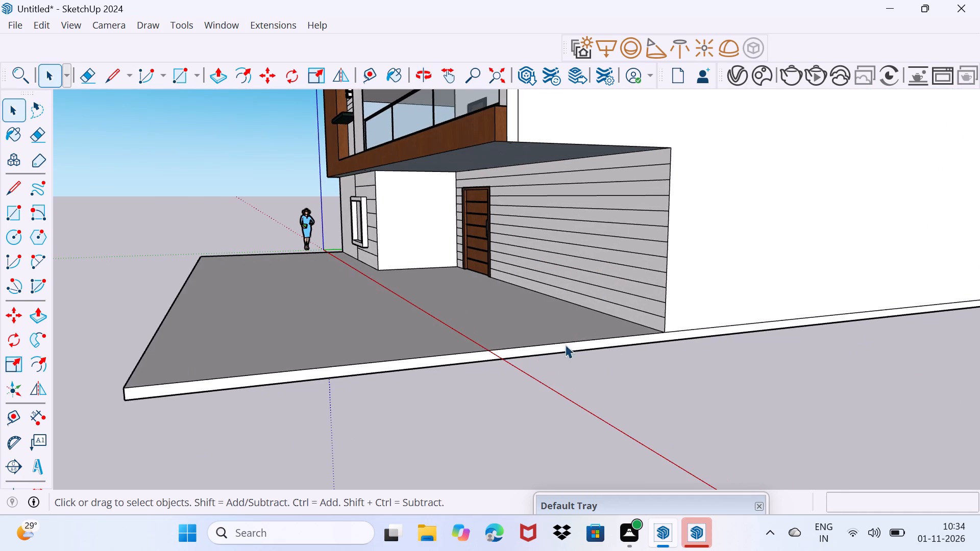
{"action": "middle_click_drag", "start_coordinate": [573, 355], "coordinate": [727, 407]}
{"action": "key", "text": "r"}
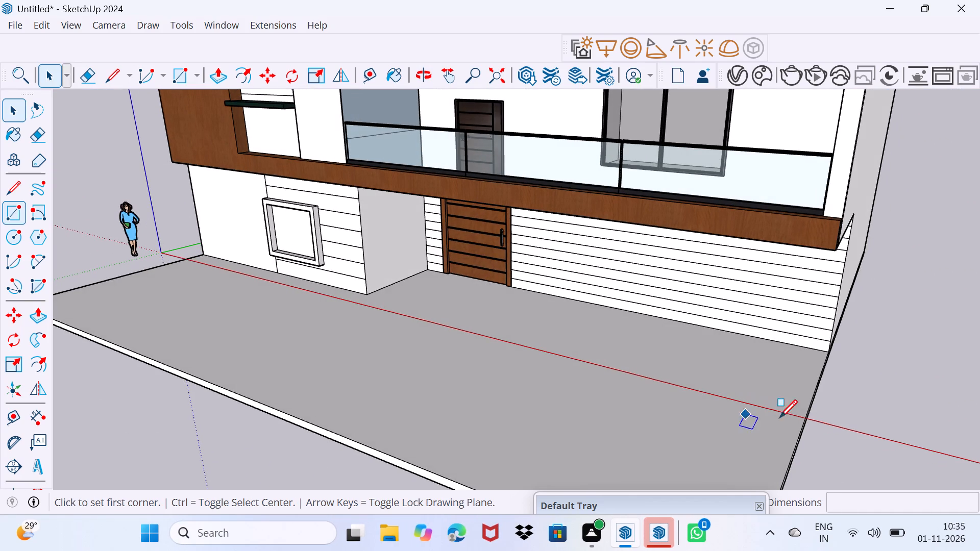
{"action": "left_click", "coordinate": [831, 353]}
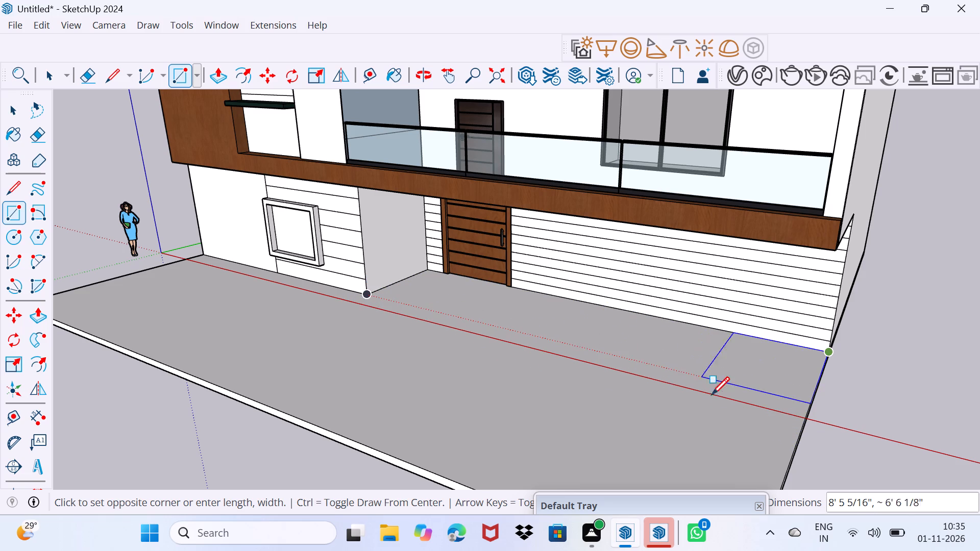
{"action": "left_click", "coordinate": [797, 403]}
{"action": "key", "text": "space"}
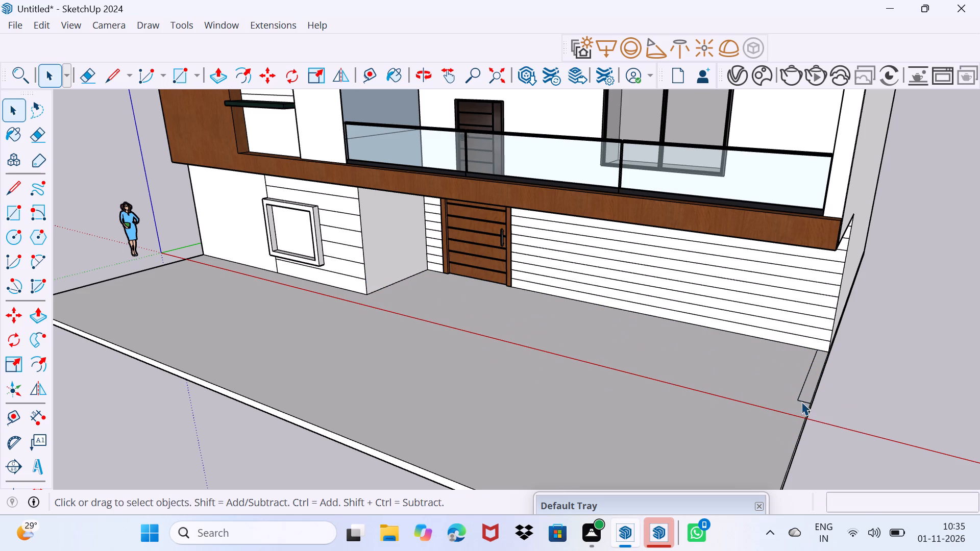
Push/Pull the narrow floor rectangle up 10' to the overhang's underside, forming a side wall for the porch.
{"action": "left_click", "coordinate": [805, 398]}
{"action": "key", "text": "p"}
{"action": "left_click", "coordinate": [805, 398]}
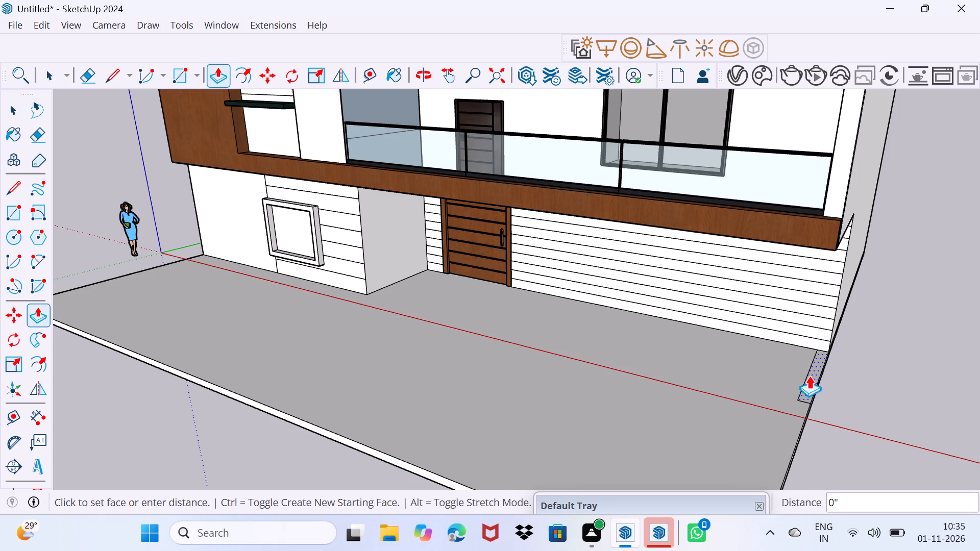
{"action": "left_click", "coordinate": [841, 238]}
{"action": "key", "text": "space"}
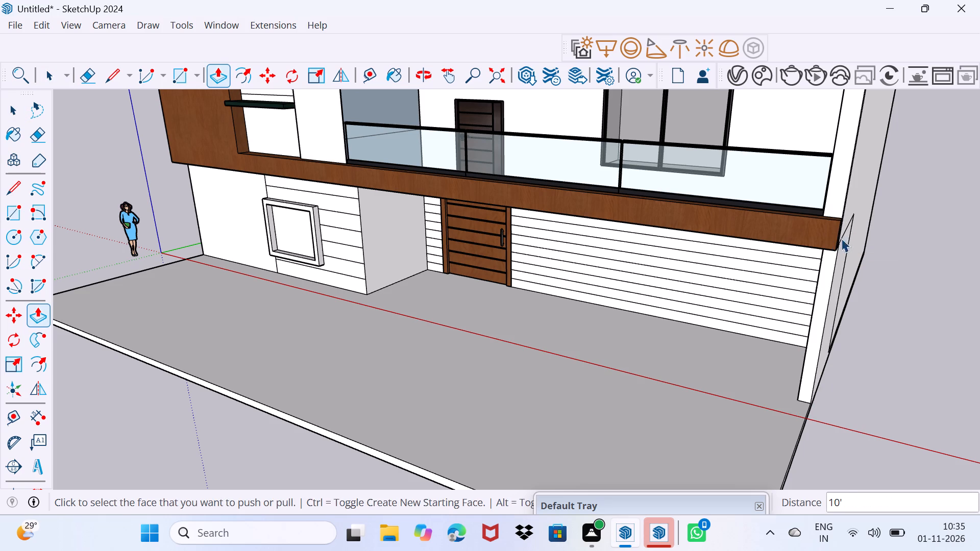
Examine the new porch side wall and its junction with the house from the outer side and the front.
{"action": "left_click_drag", "start_coordinate": [827, 290], "coordinate": [864, 250]}
{"action": "middle_click_drag", "start_coordinate": [853, 235], "coordinate": [710, 169]}
{"action": "left_click_drag", "start_coordinate": [751, 244], "coordinate": [793, 177]}
{"action": "scroll", "coordinate": [786, 199], "scroll_direction": "up", "scroll_amount": 2}
{"action": "middle_click_drag", "start_coordinate": [652, 241], "coordinate": [683, 255]}
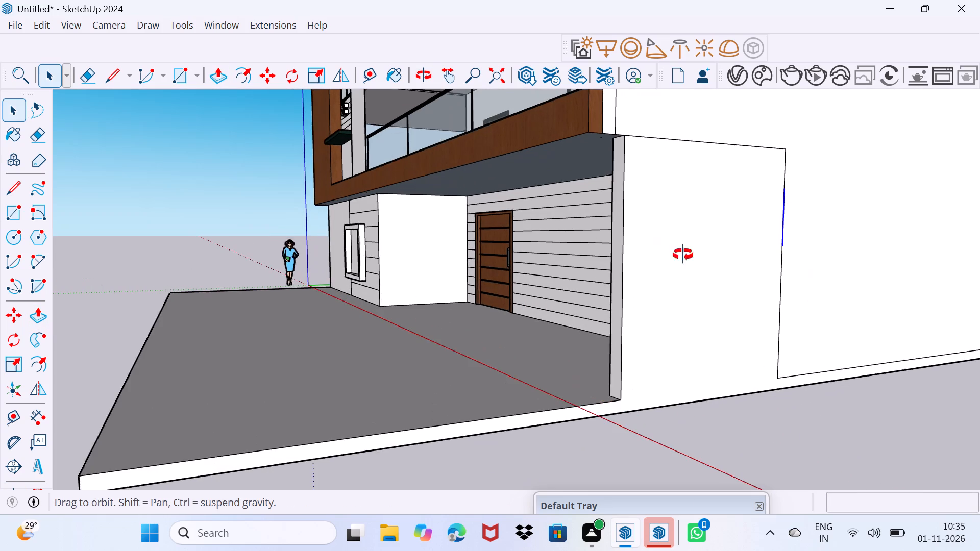
{"action": "middle_click_drag", "start_coordinate": [683, 255], "coordinate": [924, 248]}
{"action": "scroll", "coordinate": [363, 296], "scroll_direction": "down", "scroll_amount": 3}
{"action": "left_click_drag", "start_coordinate": [317, 363], "coordinate": [385, 305]}
{"action": "scroll", "coordinate": [343, 322], "scroll_direction": "down", "scroll_amount": 4}
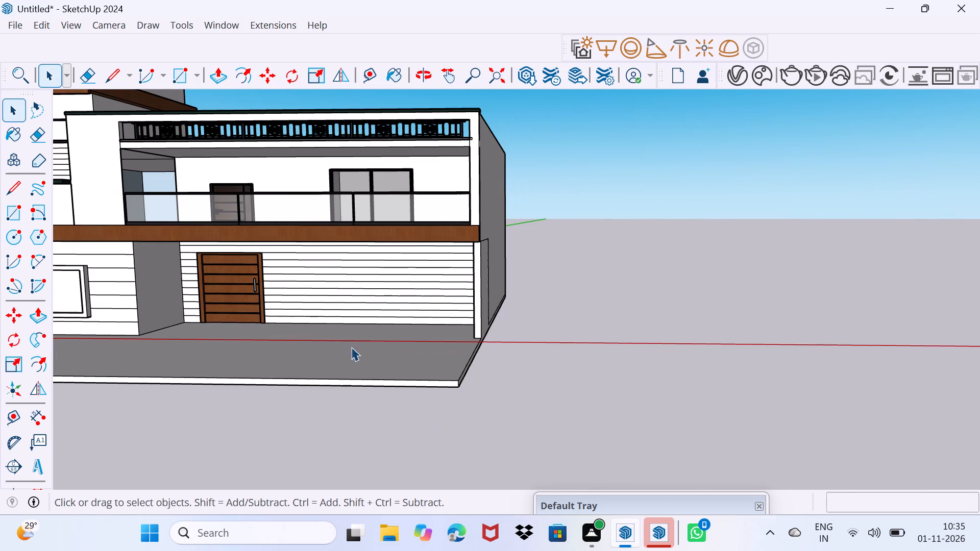
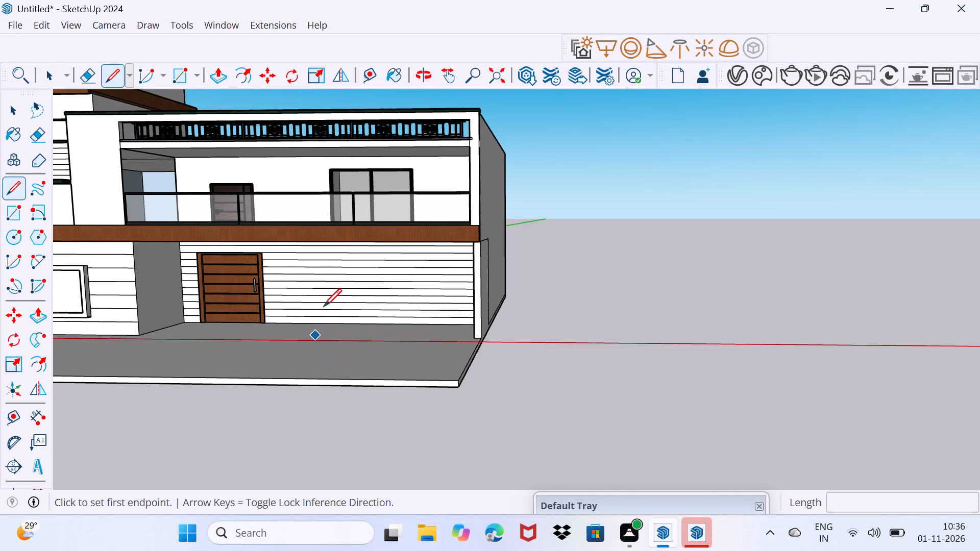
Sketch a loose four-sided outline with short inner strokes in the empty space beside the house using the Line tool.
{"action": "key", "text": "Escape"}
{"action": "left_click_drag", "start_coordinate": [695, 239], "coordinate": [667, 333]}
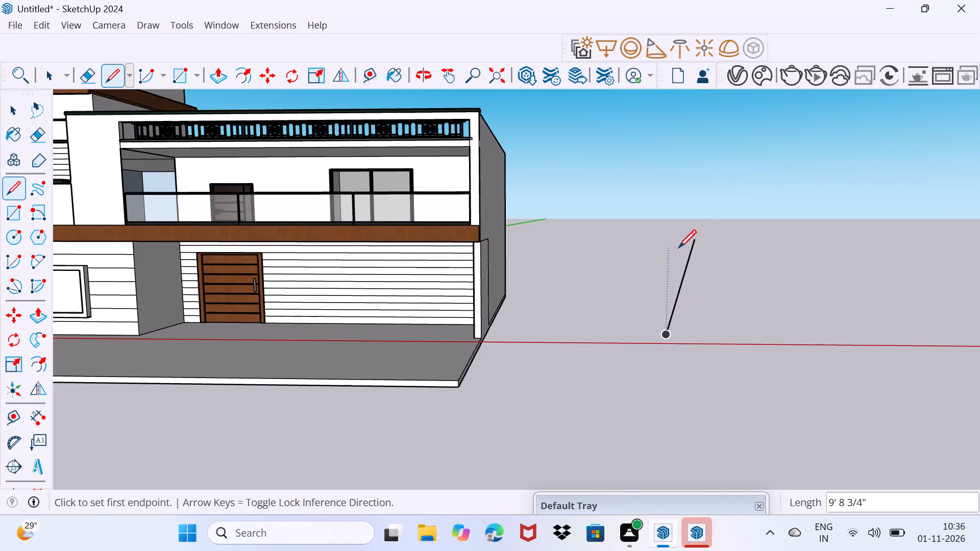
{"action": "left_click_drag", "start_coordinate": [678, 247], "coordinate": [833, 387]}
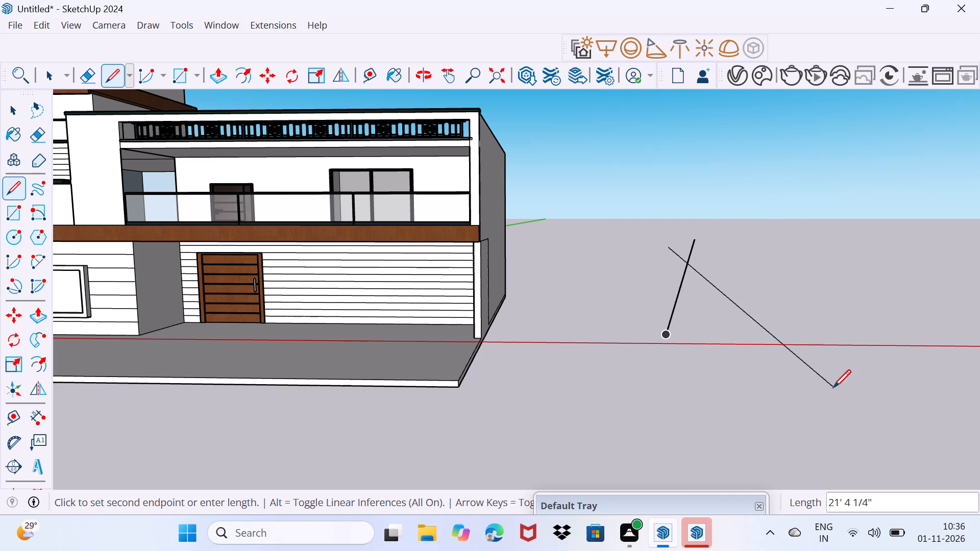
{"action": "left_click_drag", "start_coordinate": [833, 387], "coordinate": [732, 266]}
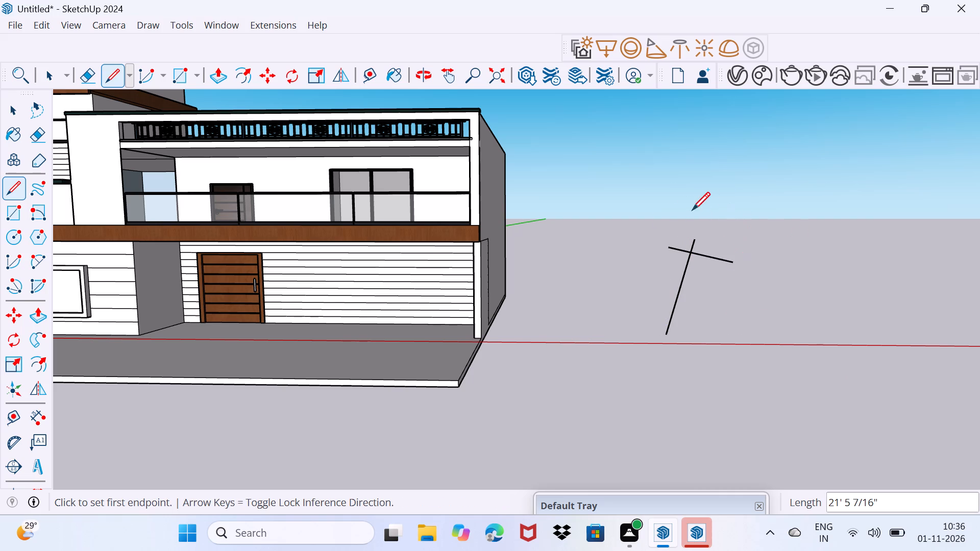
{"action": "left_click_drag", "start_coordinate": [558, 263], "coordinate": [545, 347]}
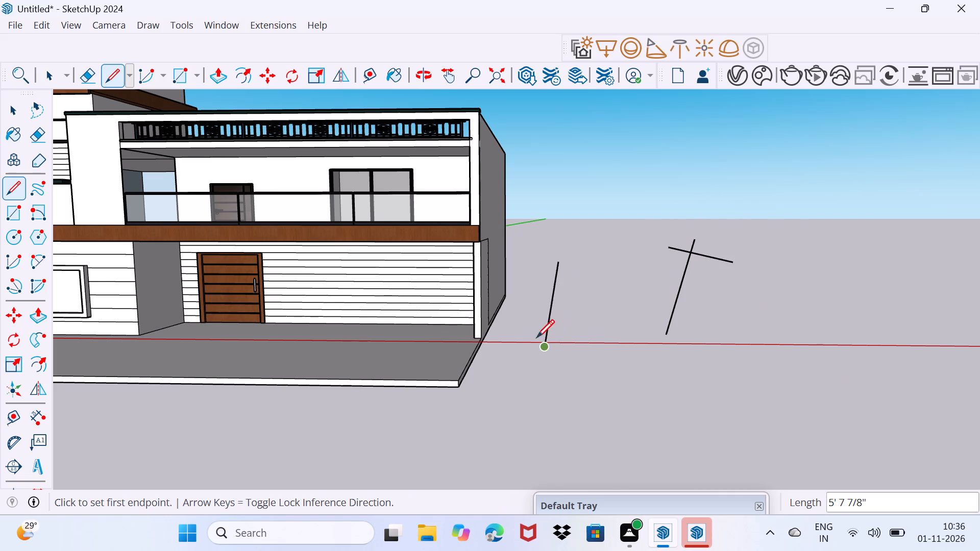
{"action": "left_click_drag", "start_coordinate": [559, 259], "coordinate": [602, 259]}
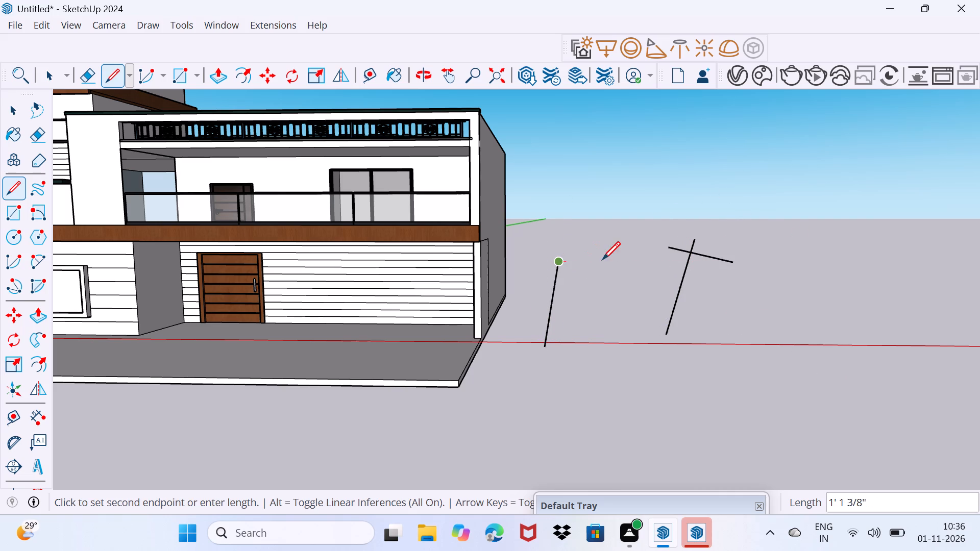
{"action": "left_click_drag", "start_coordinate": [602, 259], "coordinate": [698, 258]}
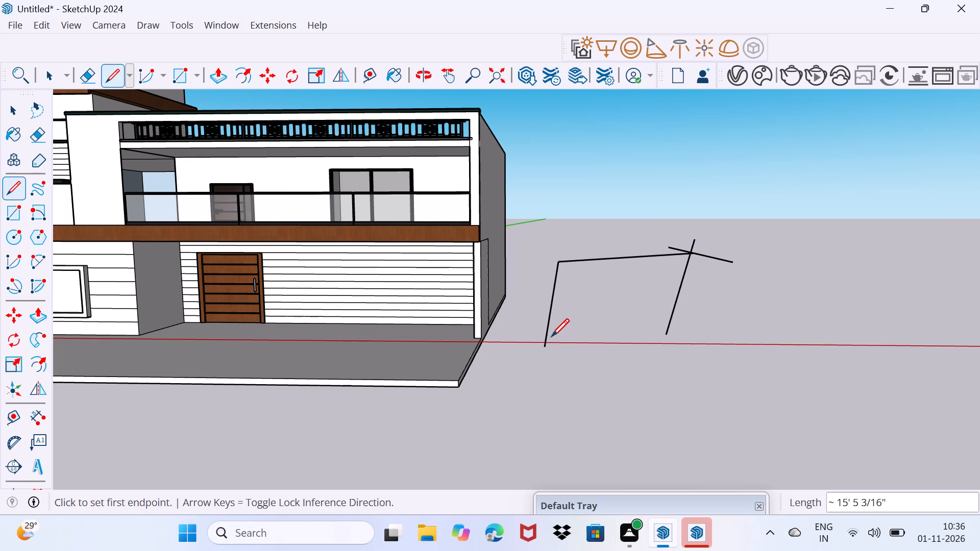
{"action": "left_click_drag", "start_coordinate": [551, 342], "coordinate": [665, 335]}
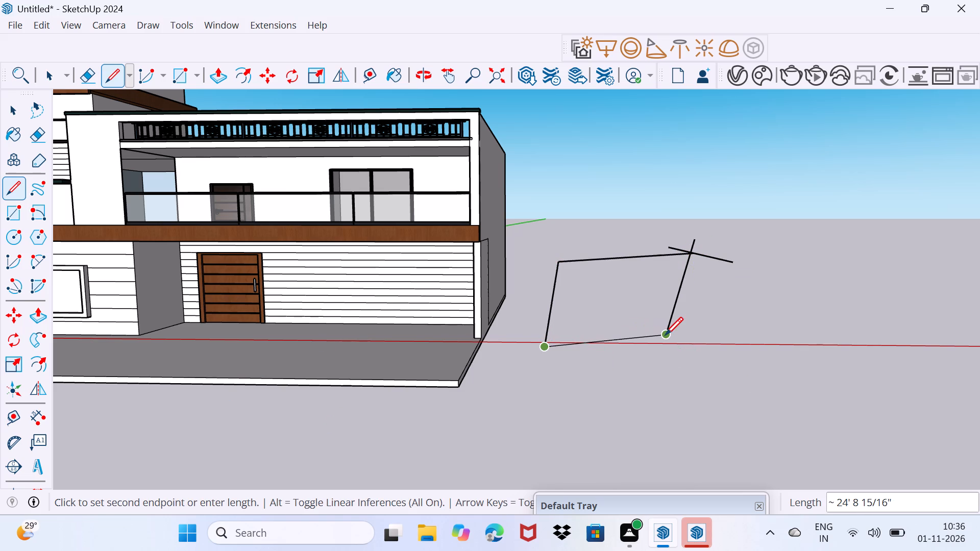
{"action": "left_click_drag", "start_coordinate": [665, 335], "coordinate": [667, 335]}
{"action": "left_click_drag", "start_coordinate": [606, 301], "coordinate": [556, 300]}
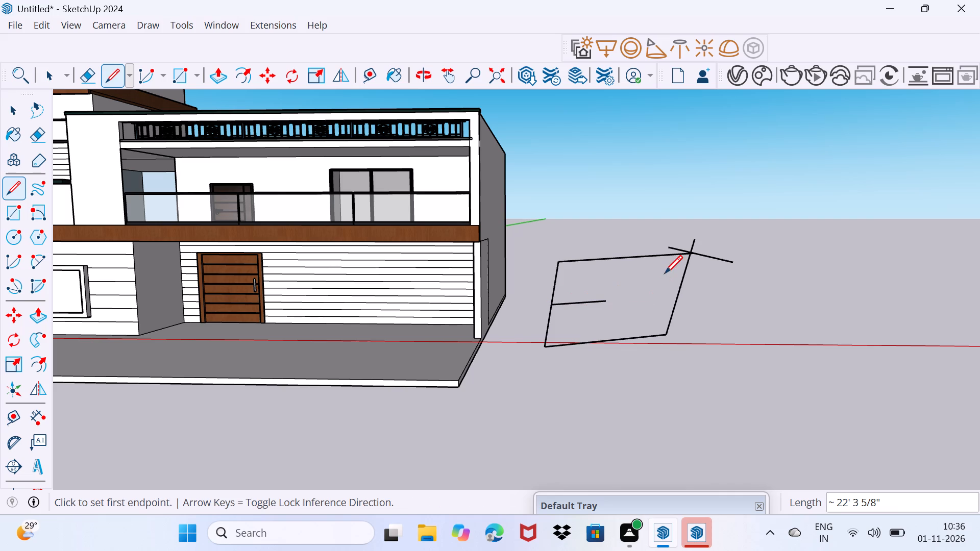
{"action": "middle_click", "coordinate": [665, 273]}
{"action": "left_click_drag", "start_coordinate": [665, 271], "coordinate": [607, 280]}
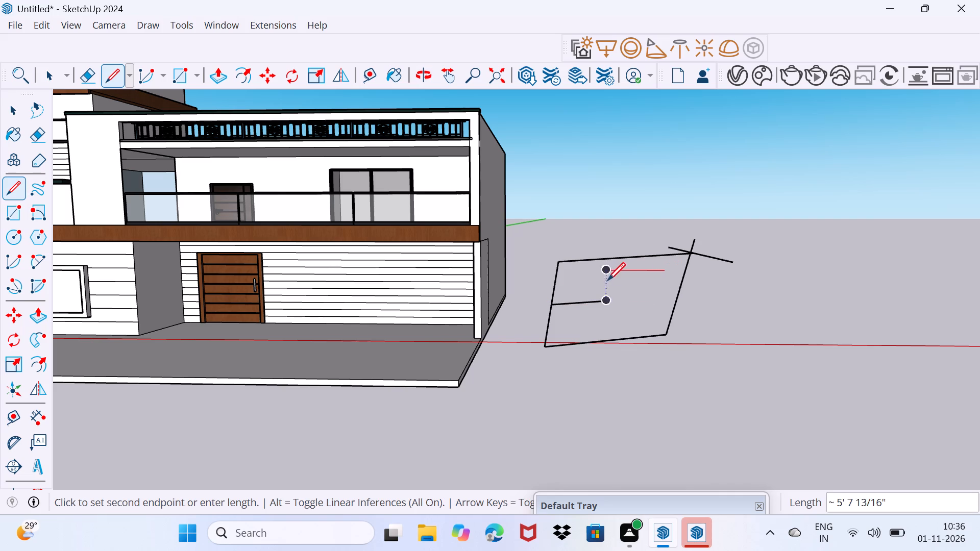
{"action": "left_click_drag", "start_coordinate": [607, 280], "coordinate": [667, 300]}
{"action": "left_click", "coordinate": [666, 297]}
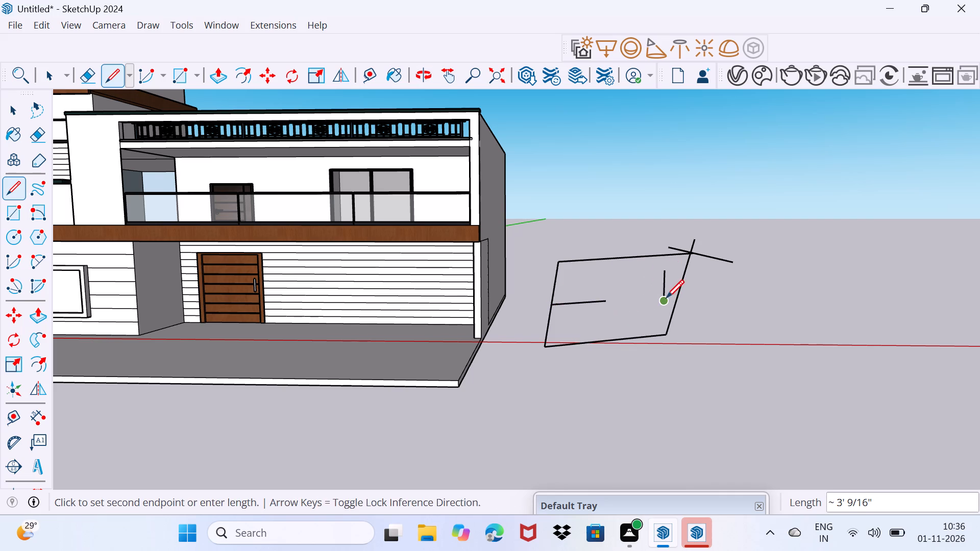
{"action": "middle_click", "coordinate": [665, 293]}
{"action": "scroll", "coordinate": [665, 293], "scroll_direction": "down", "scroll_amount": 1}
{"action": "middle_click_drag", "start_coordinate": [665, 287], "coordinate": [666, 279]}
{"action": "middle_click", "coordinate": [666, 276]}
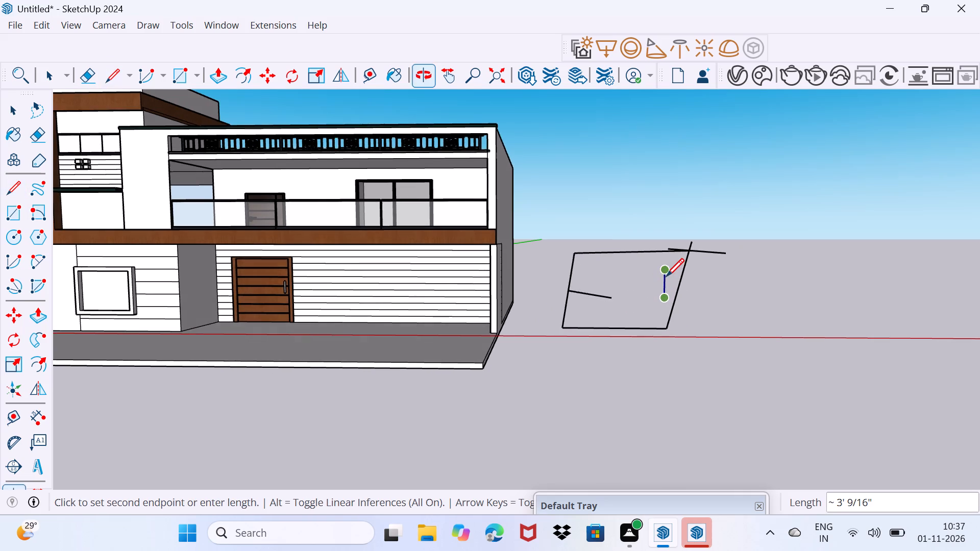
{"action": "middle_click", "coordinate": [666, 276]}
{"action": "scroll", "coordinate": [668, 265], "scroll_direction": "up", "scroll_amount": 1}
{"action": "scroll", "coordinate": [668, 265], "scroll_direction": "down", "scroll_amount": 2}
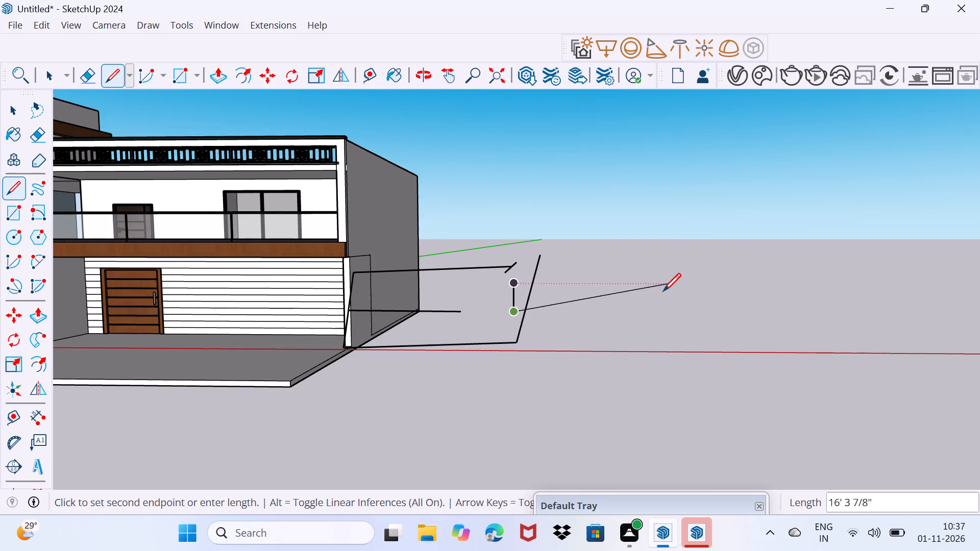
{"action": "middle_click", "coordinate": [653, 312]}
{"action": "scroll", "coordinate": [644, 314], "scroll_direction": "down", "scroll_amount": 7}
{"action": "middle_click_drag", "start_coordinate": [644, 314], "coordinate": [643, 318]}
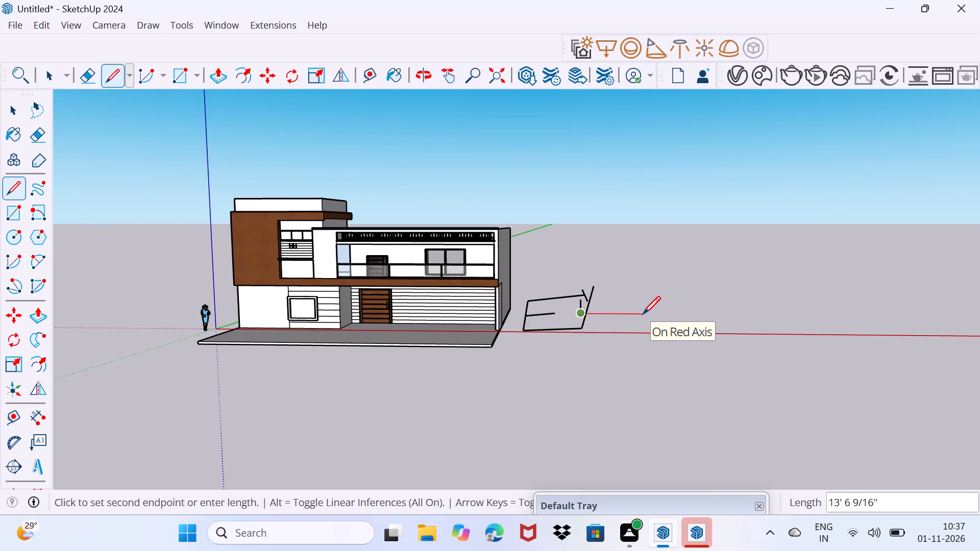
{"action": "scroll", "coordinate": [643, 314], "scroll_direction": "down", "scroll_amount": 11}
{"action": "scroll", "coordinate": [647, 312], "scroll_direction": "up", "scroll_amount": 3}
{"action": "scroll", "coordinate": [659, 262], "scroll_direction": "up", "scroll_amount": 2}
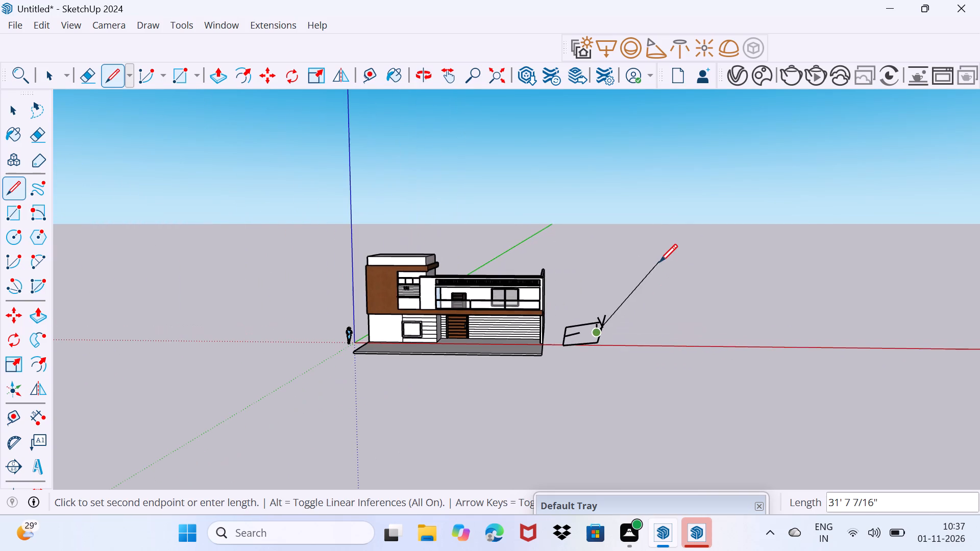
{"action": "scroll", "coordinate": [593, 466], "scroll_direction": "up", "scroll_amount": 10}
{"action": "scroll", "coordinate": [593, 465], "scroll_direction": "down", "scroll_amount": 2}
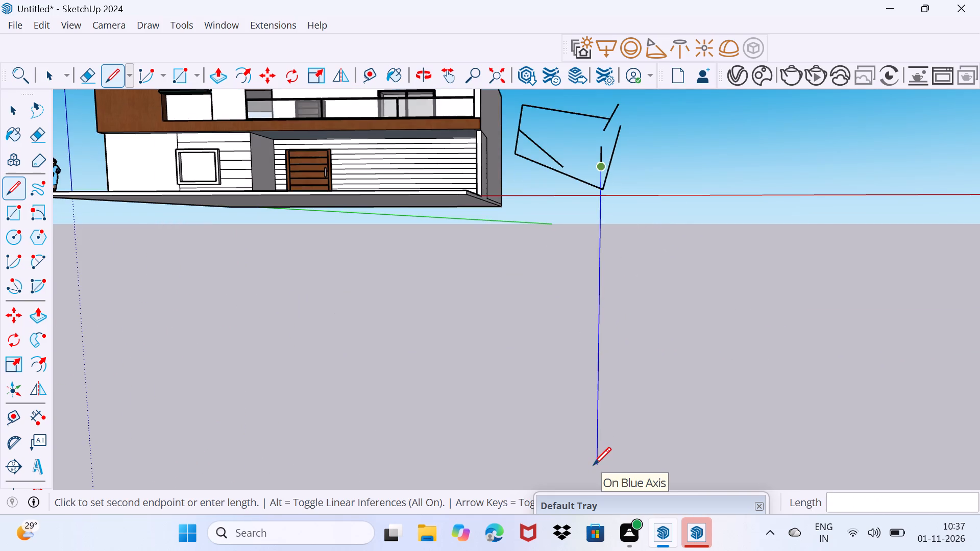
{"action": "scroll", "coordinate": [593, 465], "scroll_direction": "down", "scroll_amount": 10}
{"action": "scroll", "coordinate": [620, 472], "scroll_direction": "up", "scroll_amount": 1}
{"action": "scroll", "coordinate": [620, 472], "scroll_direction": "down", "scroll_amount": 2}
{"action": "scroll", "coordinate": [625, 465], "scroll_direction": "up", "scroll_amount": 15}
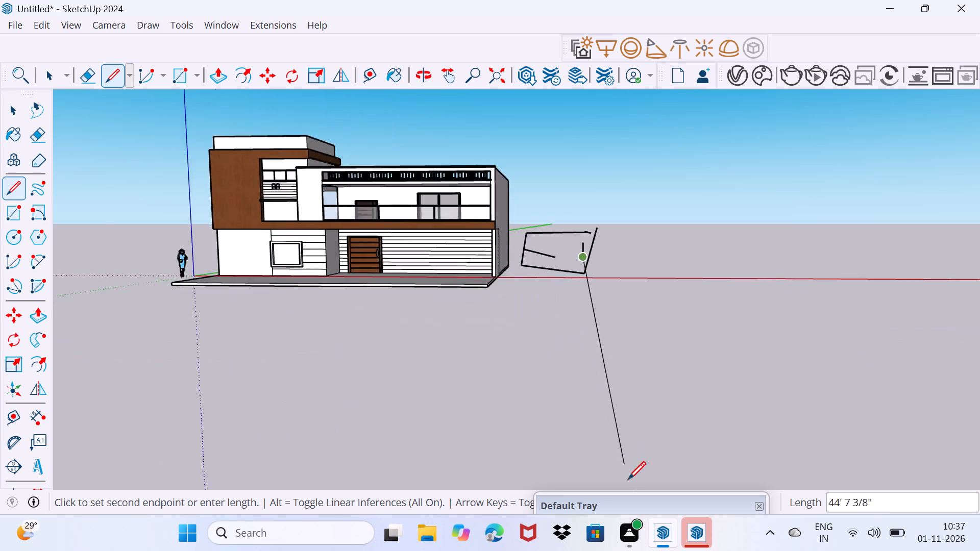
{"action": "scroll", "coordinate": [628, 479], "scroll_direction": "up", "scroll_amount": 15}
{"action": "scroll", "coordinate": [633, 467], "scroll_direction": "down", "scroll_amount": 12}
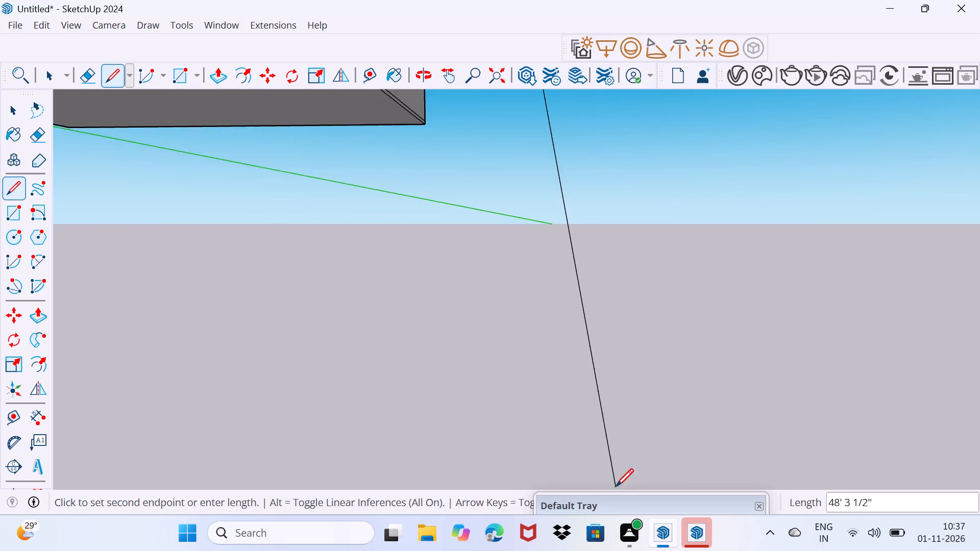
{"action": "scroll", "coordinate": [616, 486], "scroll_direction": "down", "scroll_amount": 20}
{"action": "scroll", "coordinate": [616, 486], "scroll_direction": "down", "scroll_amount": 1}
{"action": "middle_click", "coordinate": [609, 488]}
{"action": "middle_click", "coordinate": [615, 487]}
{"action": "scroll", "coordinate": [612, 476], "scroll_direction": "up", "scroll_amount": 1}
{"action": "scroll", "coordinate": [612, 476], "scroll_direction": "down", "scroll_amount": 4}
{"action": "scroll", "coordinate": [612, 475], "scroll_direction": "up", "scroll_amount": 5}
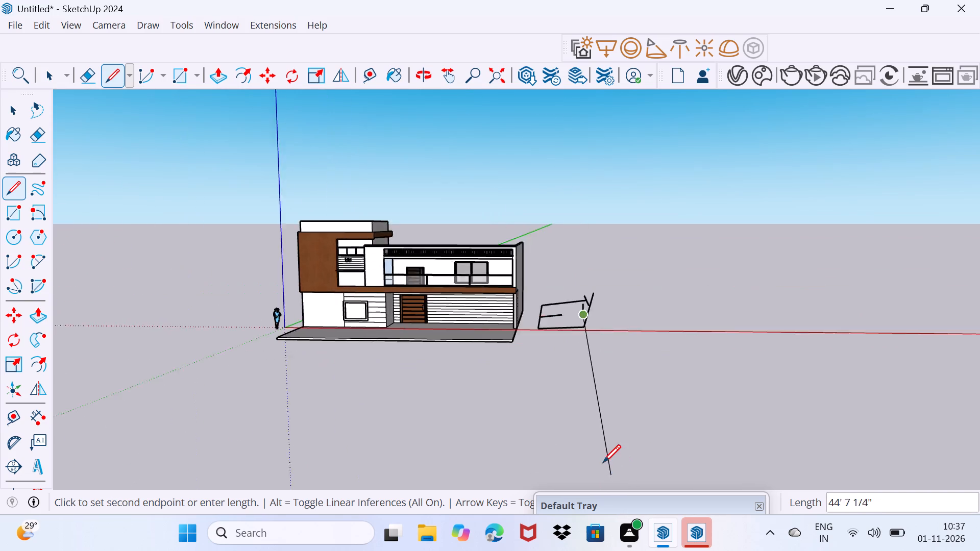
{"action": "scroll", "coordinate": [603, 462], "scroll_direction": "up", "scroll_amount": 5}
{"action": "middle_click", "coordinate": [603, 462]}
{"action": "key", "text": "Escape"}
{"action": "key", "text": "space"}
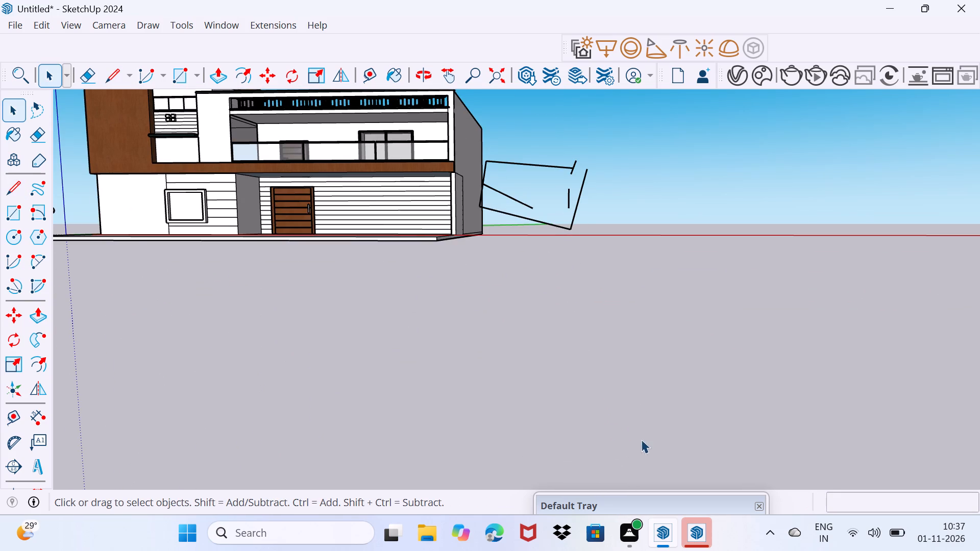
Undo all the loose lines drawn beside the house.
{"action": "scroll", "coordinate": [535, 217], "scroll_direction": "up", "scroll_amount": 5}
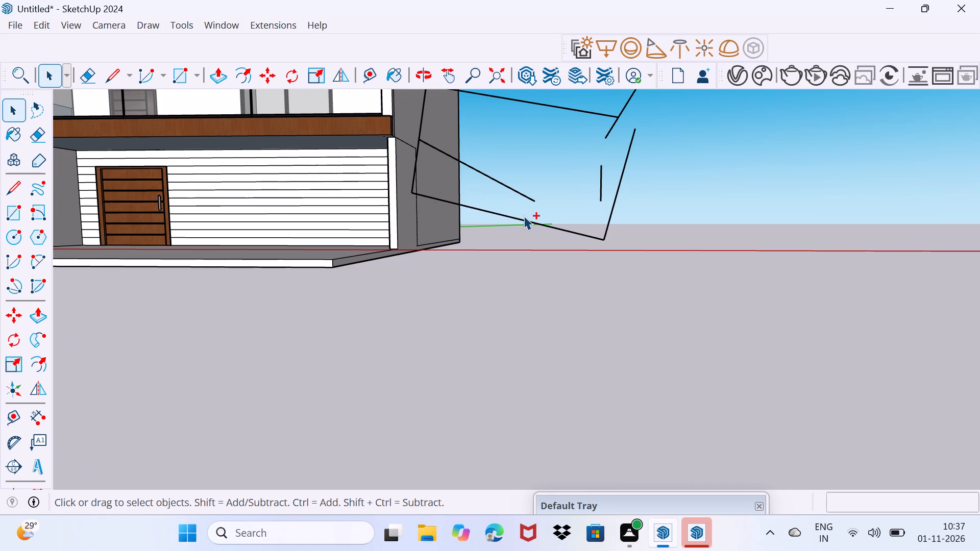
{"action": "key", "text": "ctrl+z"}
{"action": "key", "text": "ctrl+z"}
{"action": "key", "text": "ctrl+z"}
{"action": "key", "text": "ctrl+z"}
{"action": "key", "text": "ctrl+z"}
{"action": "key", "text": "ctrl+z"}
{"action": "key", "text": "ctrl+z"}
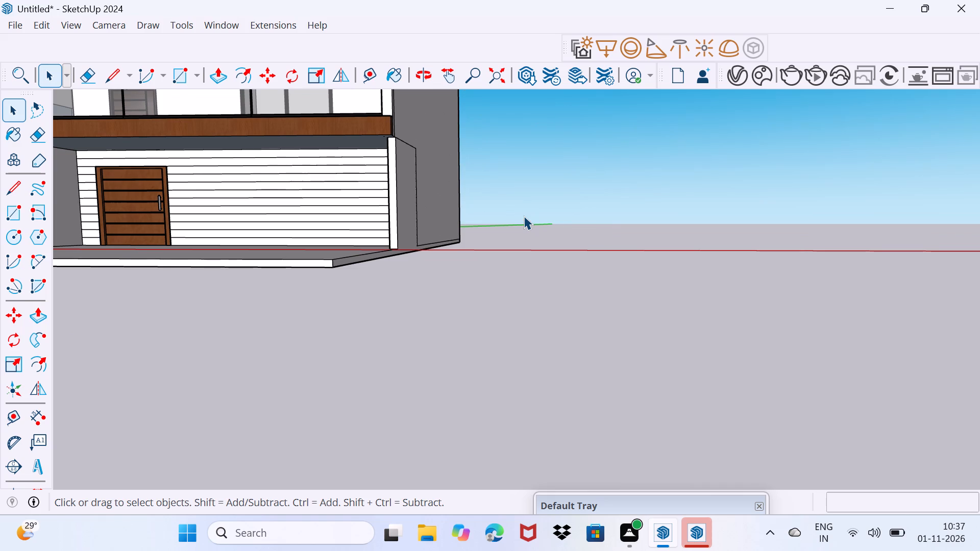
Save the house model.
{"action": "scroll", "coordinate": [502, 293], "scroll_direction": "down", "scroll_amount": 13}
{"action": "middle_click_drag", "start_coordinate": [311, 293], "coordinate": [408, 271]}
{"action": "key", "text": "ctrl+d"}
{"action": "key", "text": "ctrl+s"}
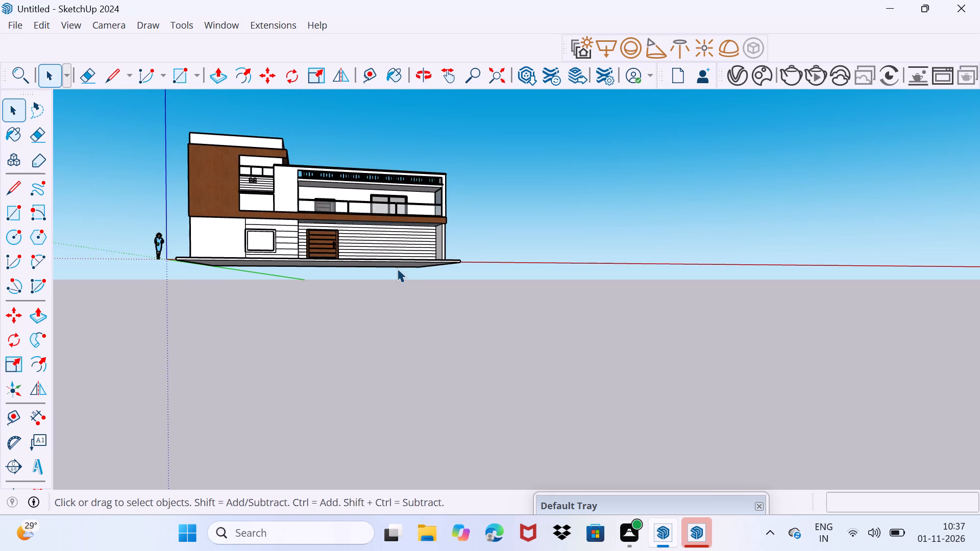
{"action": "left_click", "coordinate": [339, 172], "text": "ctrl"}
{"action": "key", "text": "ctrl+s"}
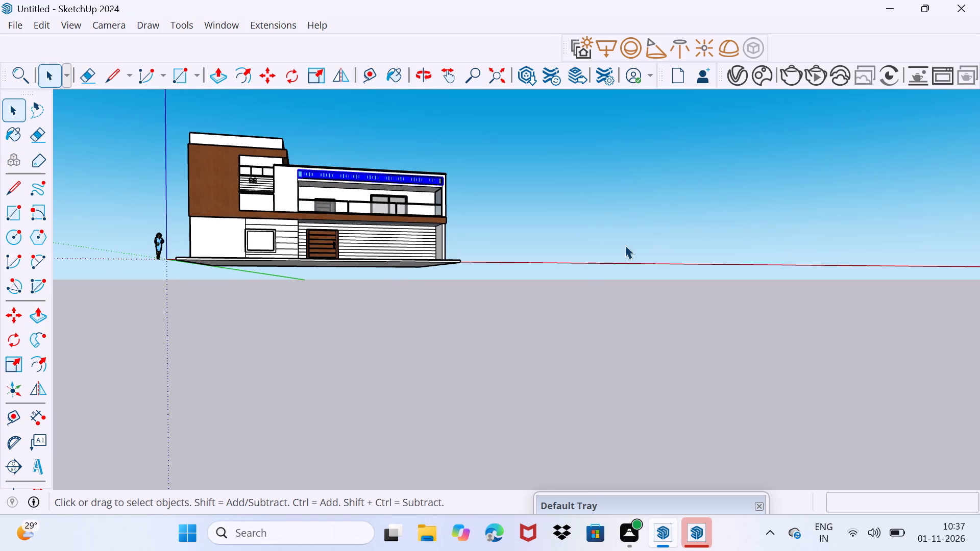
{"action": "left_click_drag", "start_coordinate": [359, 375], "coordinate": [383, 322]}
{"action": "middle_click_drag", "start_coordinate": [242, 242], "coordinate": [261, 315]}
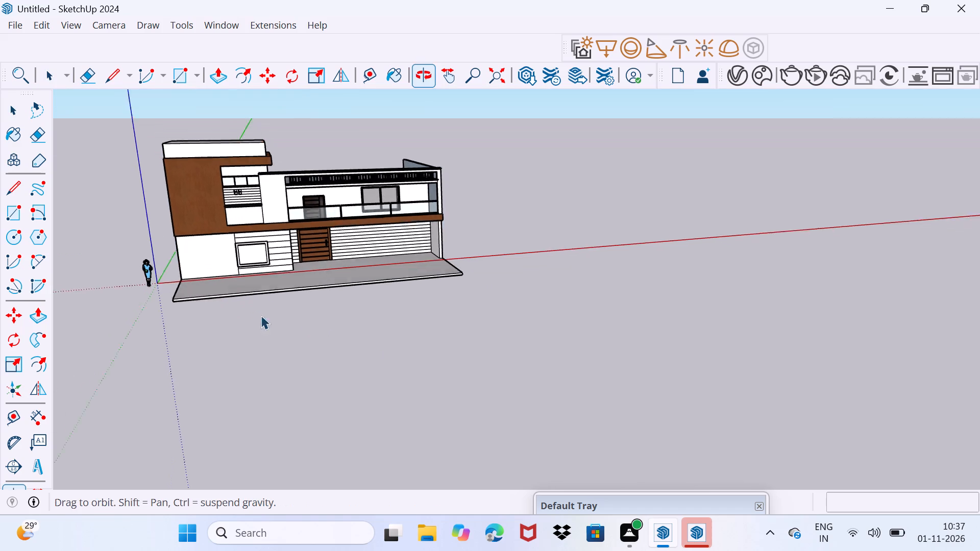
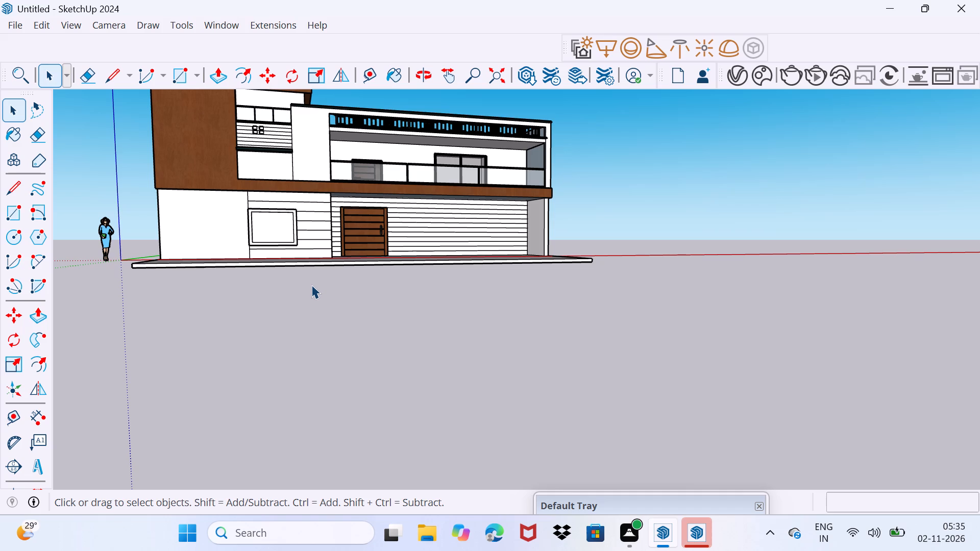
Examine the house's front elevation, focusing on the ground-floor window, wooden entrance door, porch side wall and plinth edge.
{"action": "scroll", "coordinate": [269, 322], "scroll_direction": "down", "scroll_amount": 4}
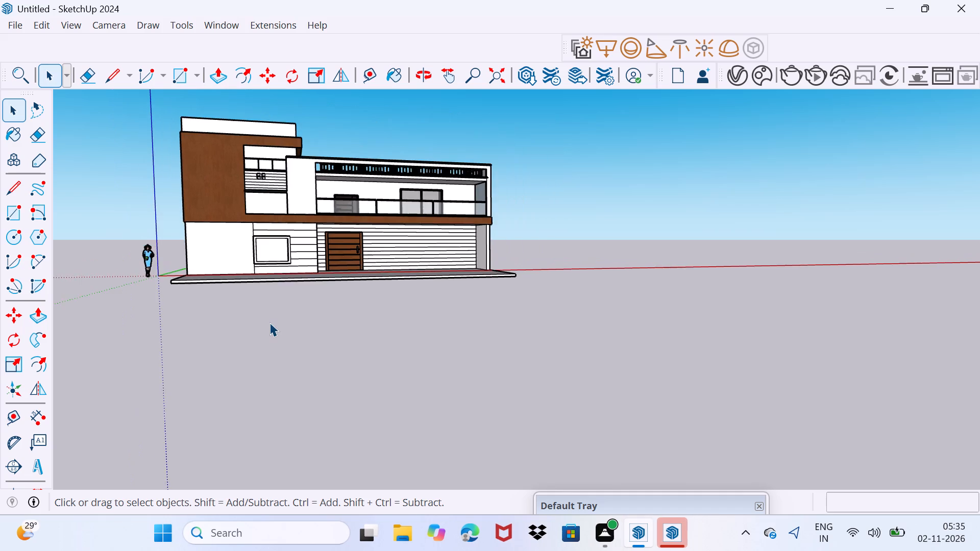
{"action": "scroll", "coordinate": [269, 322], "scroll_direction": "up", "scroll_amount": 4}
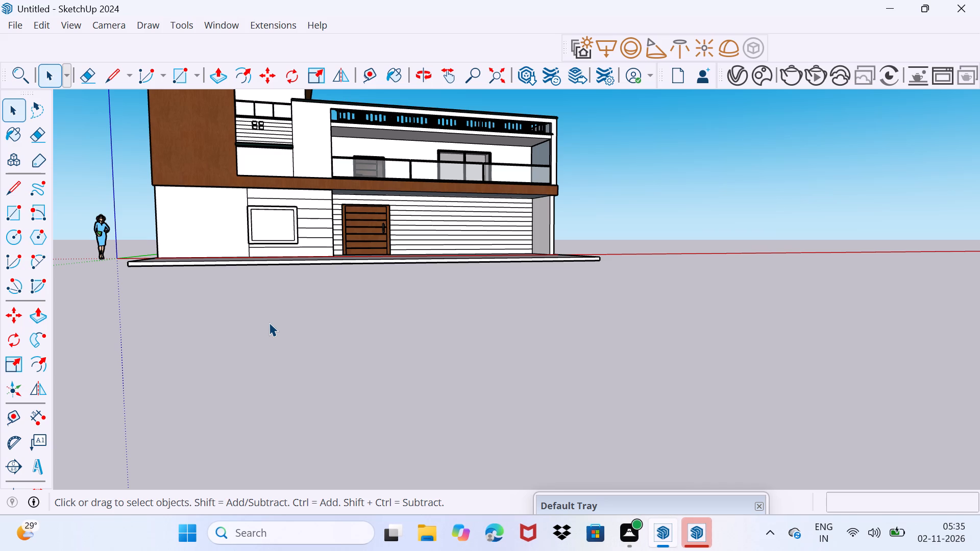
{"action": "scroll", "coordinate": [269, 322], "scroll_direction": "down", "scroll_amount": 4}
{"action": "scroll", "coordinate": [268, 322], "scroll_direction": "up", "scroll_amount": 4}
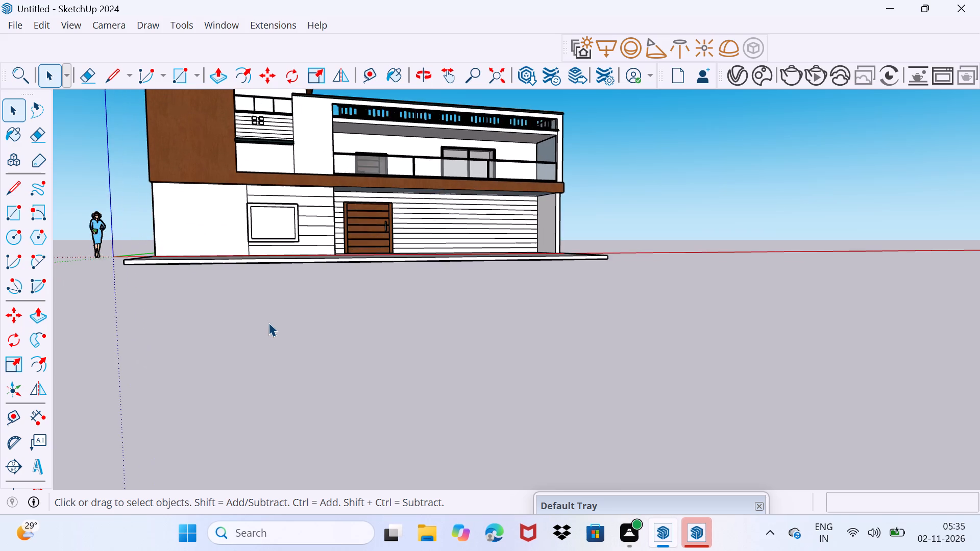
{"action": "middle_click_drag", "start_coordinate": [276, 323], "coordinate": [259, 365]}
{"action": "scroll", "coordinate": [316, 300], "scroll_direction": "up", "scroll_amount": 2}
{"action": "middle_click_drag", "start_coordinate": [323, 298], "coordinate": [225, 289]}
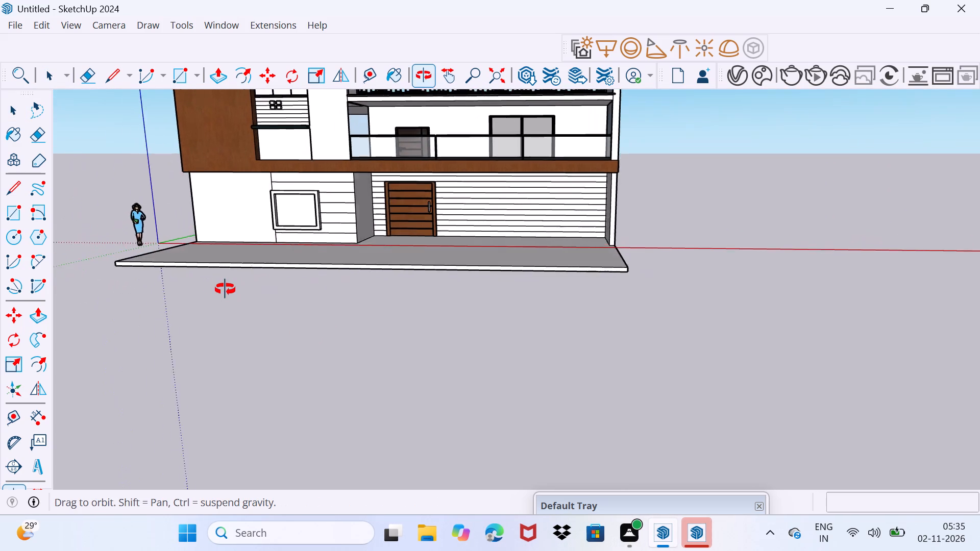
{"action": "middle_click_drag", "start_coordinate": [225, 289], "coordinate": [311, 273]}
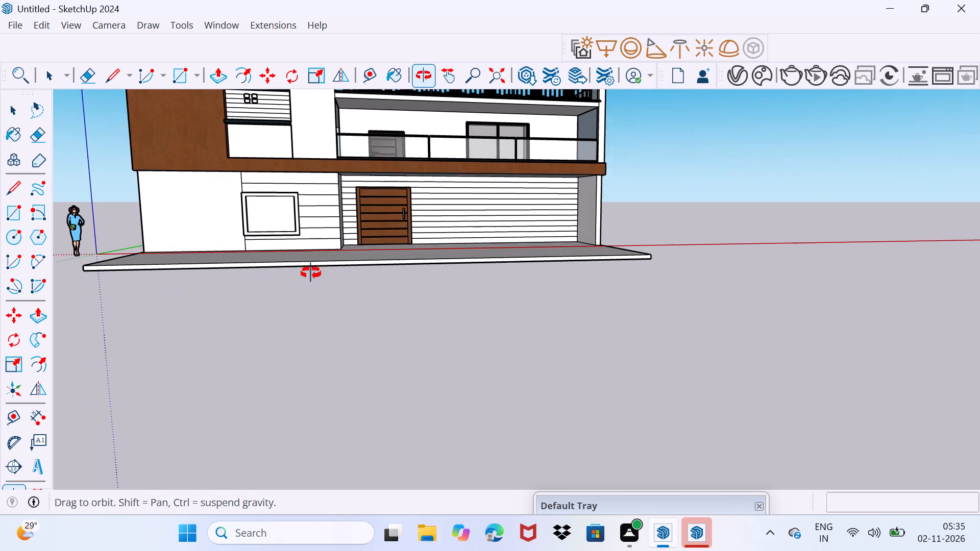
{"action": "middle_click_drag", "start_coordinate": [311, 273], "coordinate": [318, 263]}
{"action": "scroll", "coordinate": [293, 230], "scroll_direction": "up", "scroll_amount": 5}
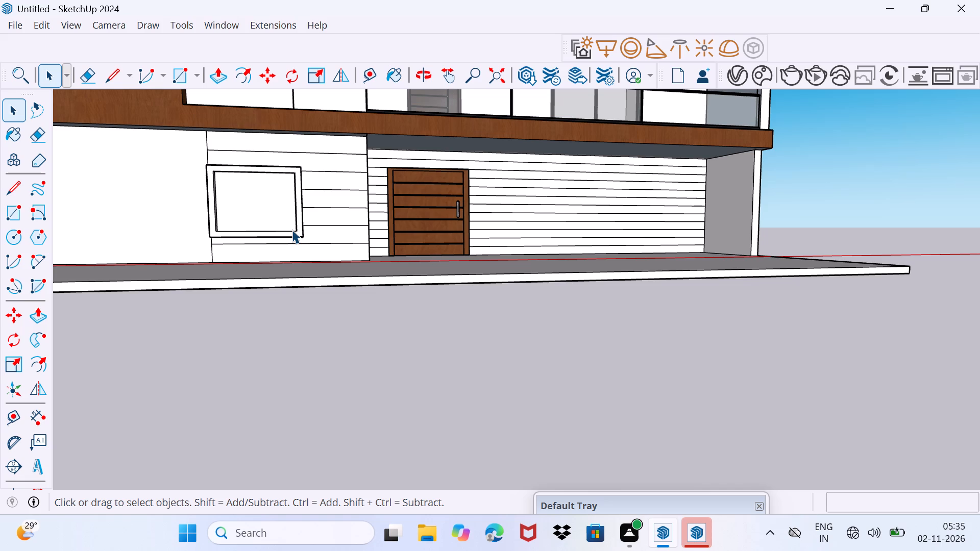
{"action": "scroll", "coordinate": [292, 230], "scroll_direction": "down", "scroll_amount": 3}
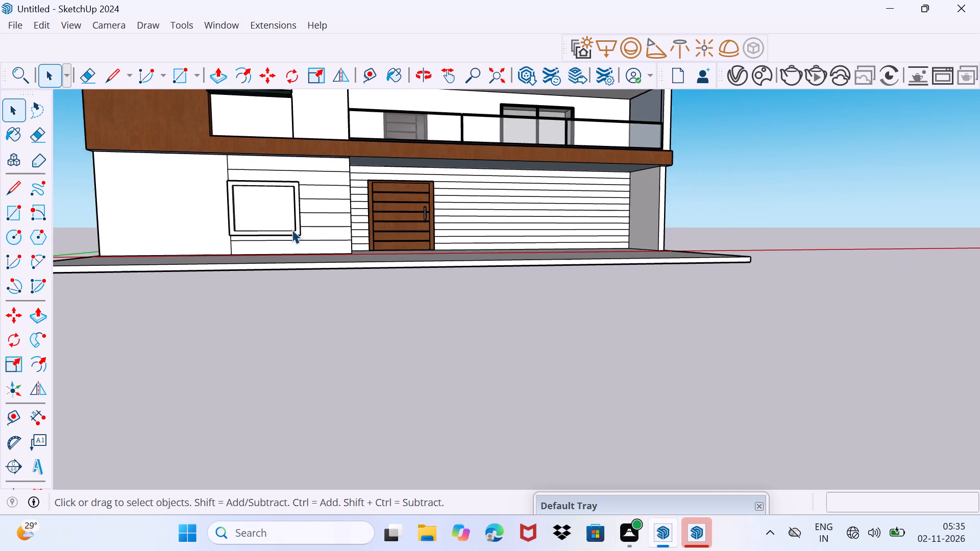
{"action": "scroll", "coordinate": [292, 230], "scroll_direction": "up", "scroll_amount": 4}
{"action": "scroll", "coordinate": [283, 249], "scroll_direction": "down", "scroll_amount": 3}
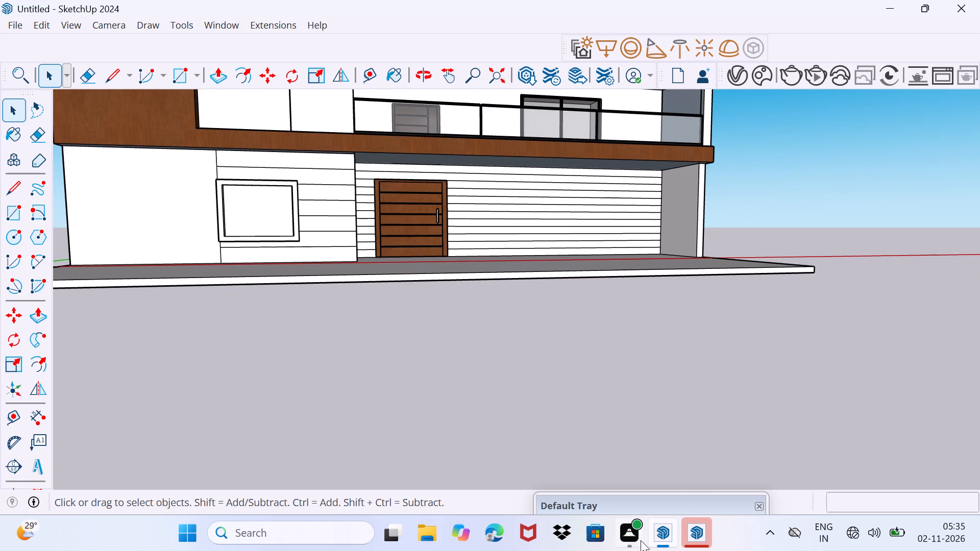
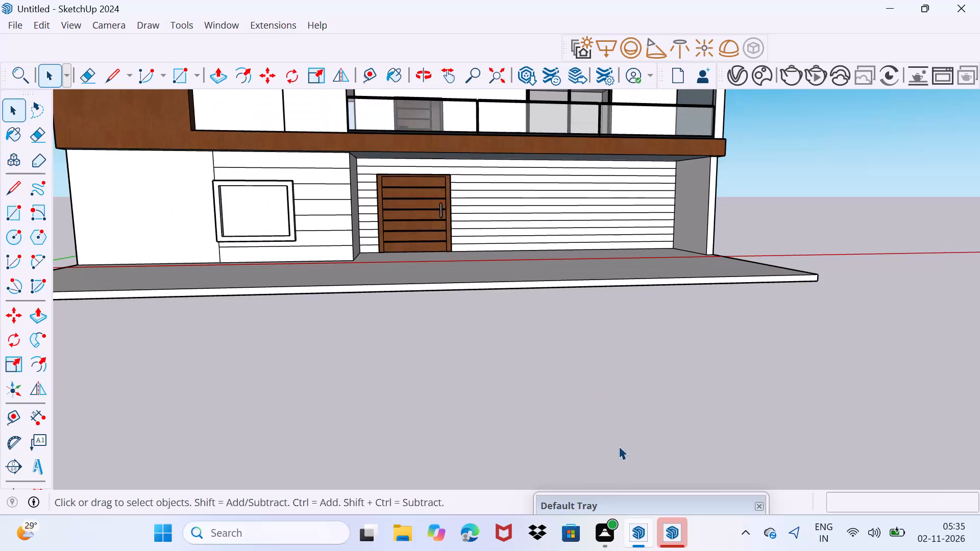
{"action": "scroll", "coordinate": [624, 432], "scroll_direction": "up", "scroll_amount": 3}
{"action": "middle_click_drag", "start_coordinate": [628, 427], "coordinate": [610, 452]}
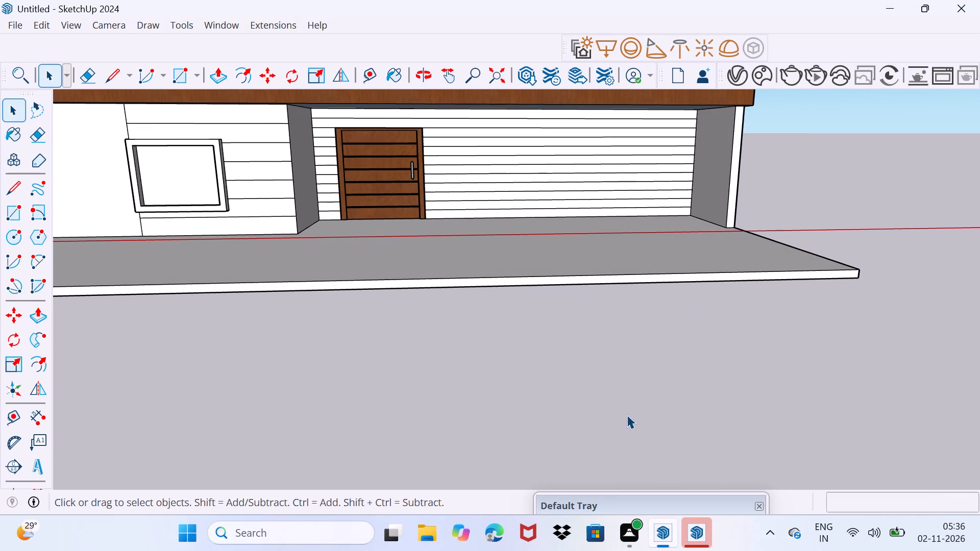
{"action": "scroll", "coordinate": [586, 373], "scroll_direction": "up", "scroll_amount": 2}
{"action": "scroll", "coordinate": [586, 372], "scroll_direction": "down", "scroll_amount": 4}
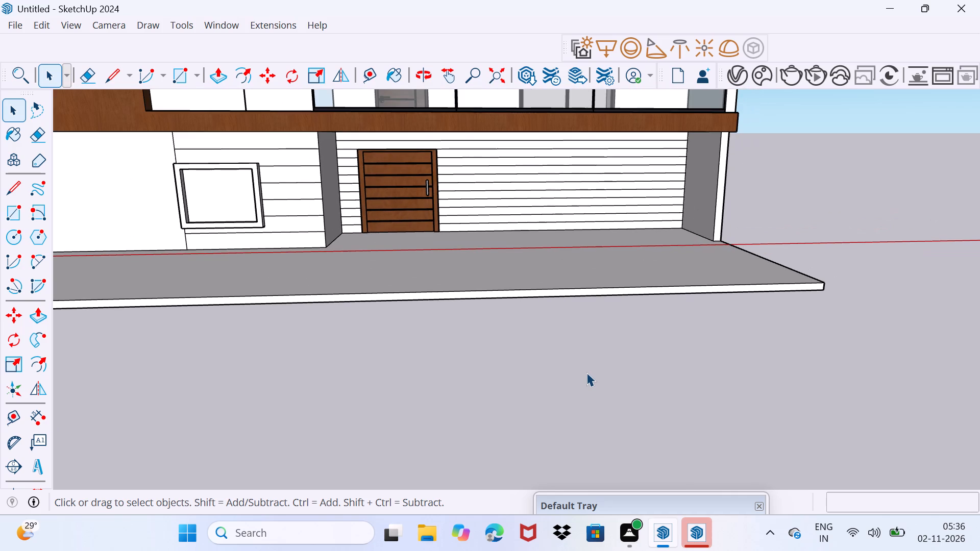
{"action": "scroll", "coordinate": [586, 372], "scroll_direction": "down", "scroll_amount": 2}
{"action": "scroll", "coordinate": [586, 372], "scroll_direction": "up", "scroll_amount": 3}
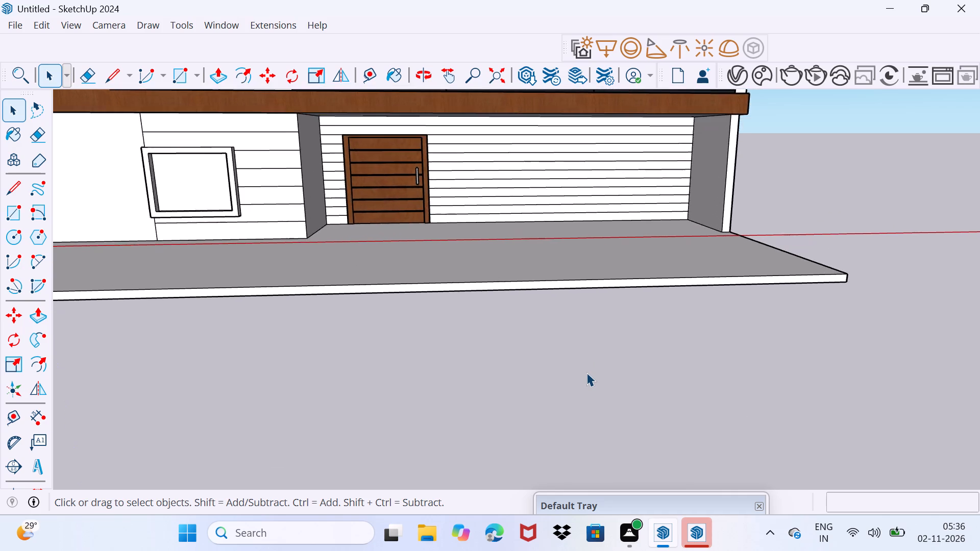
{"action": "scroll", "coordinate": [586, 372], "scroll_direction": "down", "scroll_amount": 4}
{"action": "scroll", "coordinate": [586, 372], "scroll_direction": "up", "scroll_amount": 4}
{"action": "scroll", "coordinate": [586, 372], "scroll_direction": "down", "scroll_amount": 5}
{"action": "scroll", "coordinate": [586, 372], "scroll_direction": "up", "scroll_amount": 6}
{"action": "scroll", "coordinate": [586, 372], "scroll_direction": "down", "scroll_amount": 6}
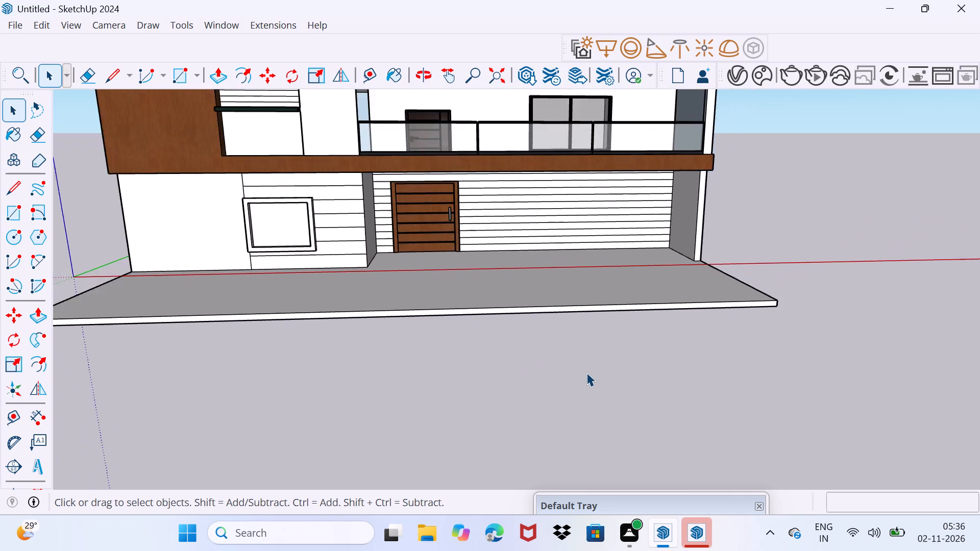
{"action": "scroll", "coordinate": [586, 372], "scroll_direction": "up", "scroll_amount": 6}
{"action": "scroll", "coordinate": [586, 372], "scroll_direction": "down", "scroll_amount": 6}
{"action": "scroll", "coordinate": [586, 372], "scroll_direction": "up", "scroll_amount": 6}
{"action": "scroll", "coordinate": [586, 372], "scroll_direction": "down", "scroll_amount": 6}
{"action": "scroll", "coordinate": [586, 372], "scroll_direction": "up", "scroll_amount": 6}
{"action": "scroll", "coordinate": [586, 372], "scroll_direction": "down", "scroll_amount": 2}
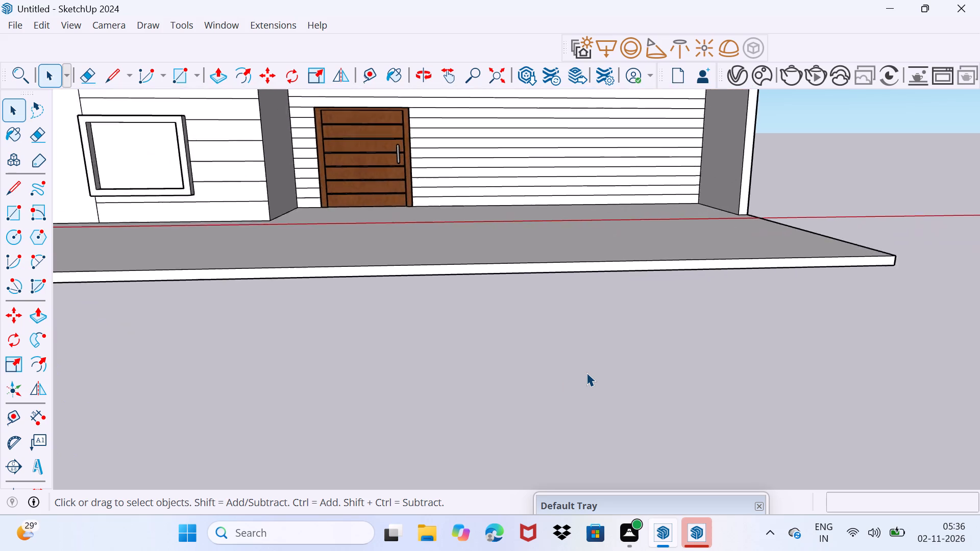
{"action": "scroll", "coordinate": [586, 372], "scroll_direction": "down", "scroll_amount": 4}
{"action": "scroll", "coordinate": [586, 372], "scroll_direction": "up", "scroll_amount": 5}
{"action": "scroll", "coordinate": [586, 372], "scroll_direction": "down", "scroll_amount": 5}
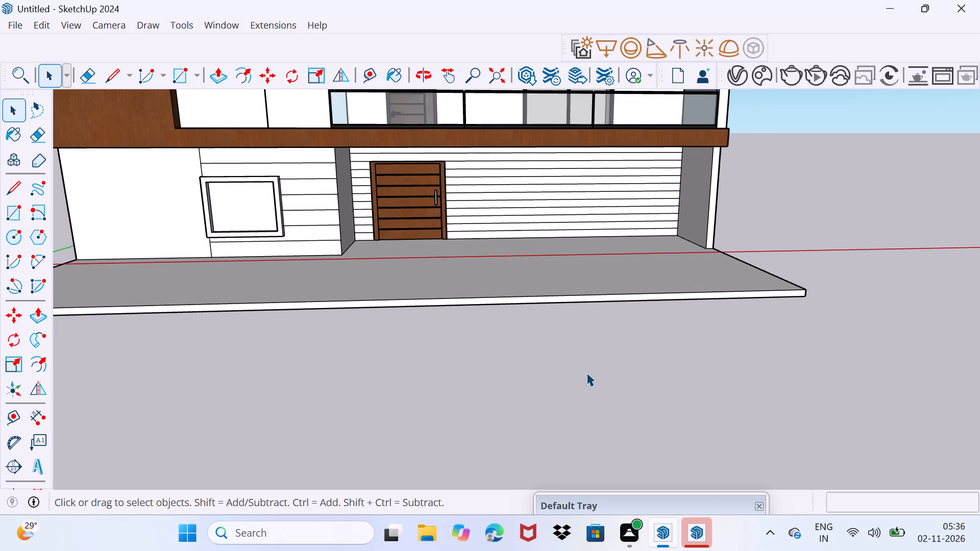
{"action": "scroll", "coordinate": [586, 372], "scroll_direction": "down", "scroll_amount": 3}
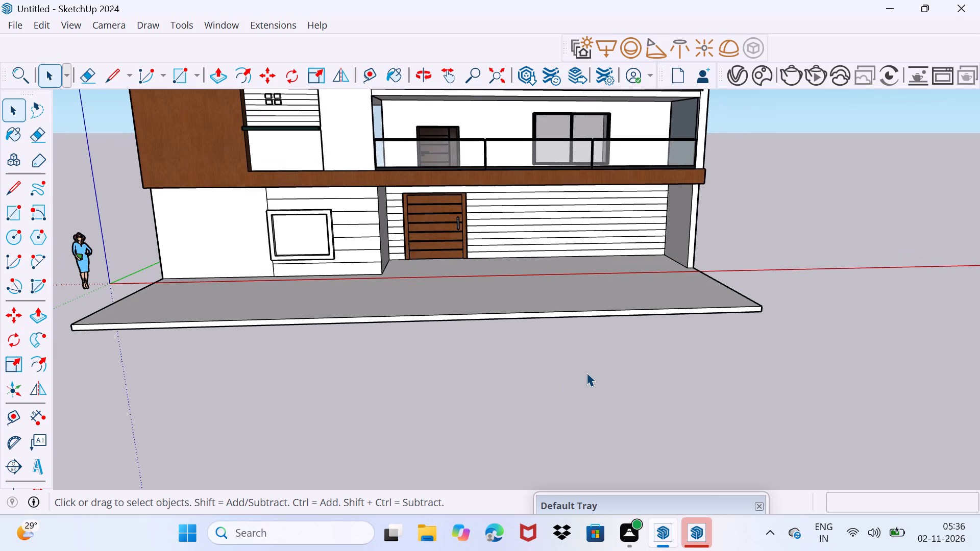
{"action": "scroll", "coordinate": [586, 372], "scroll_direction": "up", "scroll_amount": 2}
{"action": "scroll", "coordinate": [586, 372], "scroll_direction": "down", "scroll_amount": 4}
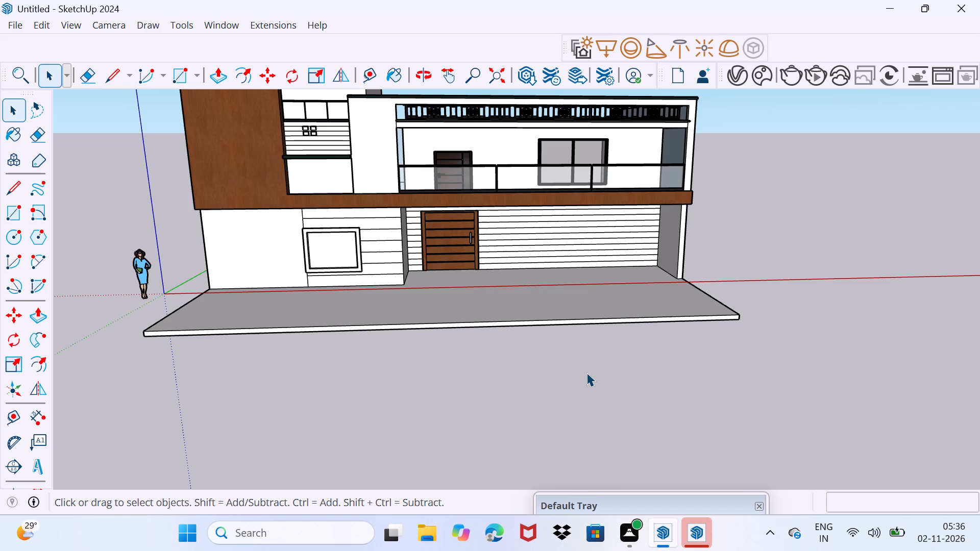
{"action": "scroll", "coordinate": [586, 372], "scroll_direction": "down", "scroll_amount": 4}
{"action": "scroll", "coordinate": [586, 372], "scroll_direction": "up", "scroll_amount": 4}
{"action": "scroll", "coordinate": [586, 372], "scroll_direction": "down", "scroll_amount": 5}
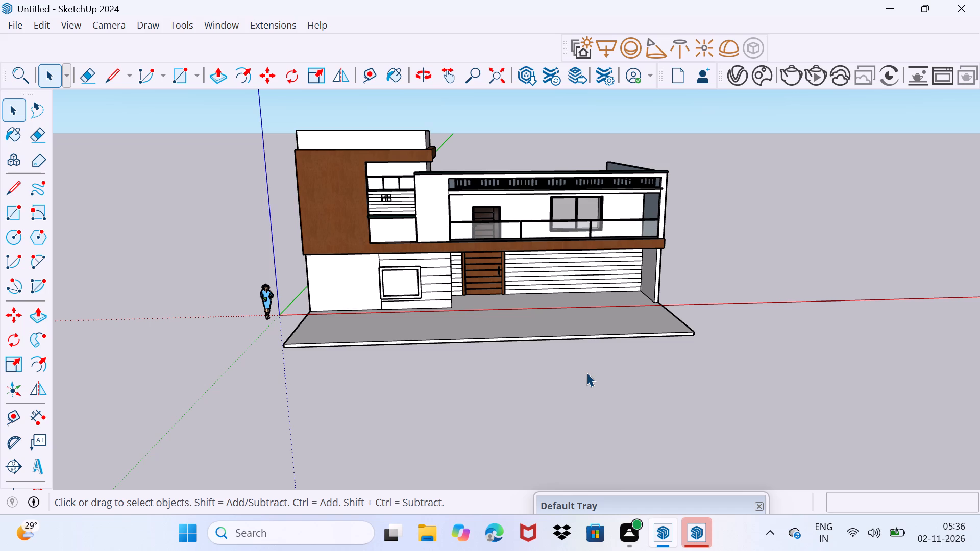
Examine the house's front elevation from several angles, focusing on the ground-floor window, wooden entrance door, wooden band and first-floor balcony.
{"action": "scroll", "coordinate": [506, 299], "scroll_direction": "up", "scroll_amount": 2}
{"action": "middle_click_drag", "start_coordinate": [496, 306], "coordinate": [503, 241]}
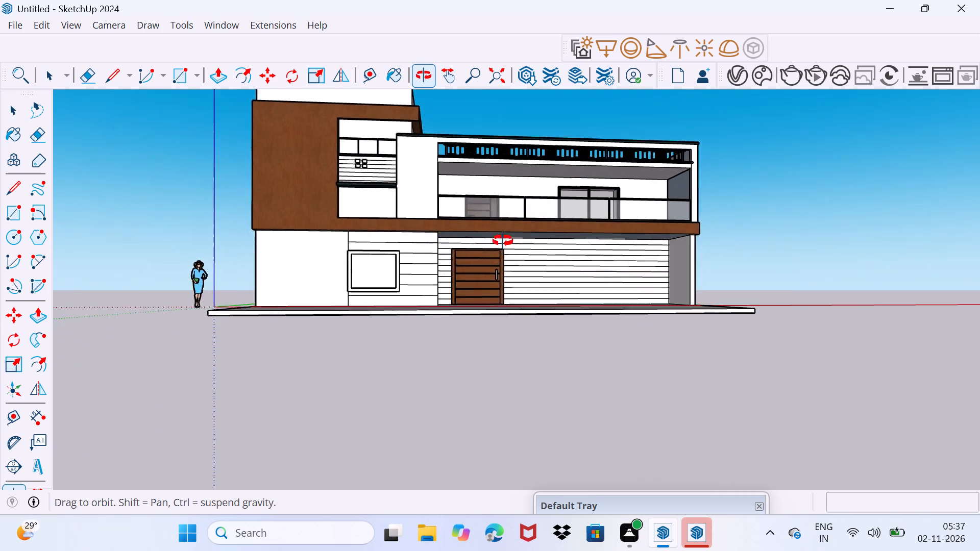
{"action": "middle_click_drag", "start_coordinate": [503, 241], "coordinate": [503, 237]}
{"action": "scroll", "coordinate": [373, 280], "scroll_direction": "up", "scroll_amount": 1}
{"action": "scroll", "coordinate": [328, 270], "scroll_direction": "up", "scroll_amount": 2}
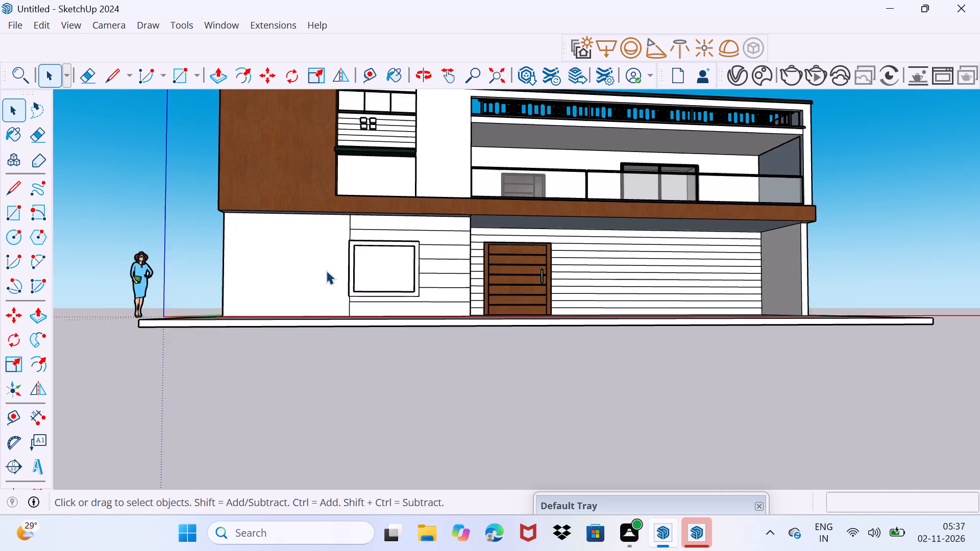
{"action": "scroll", "coordinate": [326, 270], "scroll_direction": "up", "scroll_amount": 4}
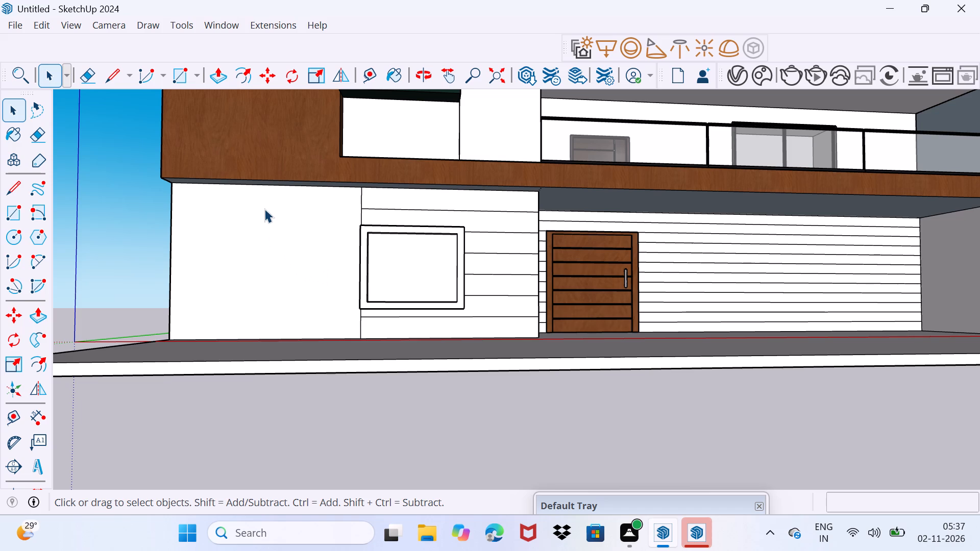
{"action": "middle_click_drag", "start_coordinate": [384, 237], "coordinate": [366, 226]}
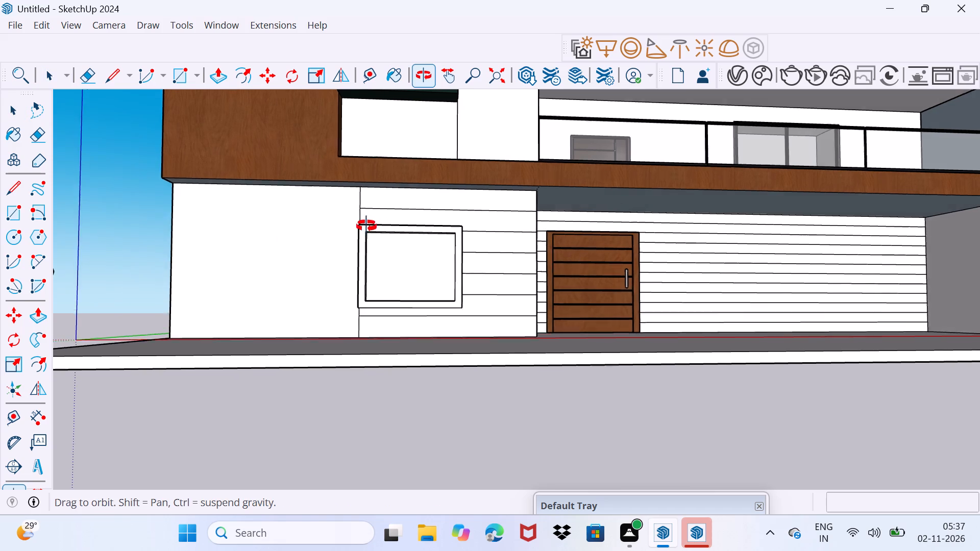
{"action": "middle_click_drag", "start_coordinate": [366, 226], "coordinate": [494, 293]}
{"action": "scroll", "coordinate": [477, 281], "scroll_direction": "down", "scroll_amount": 7}
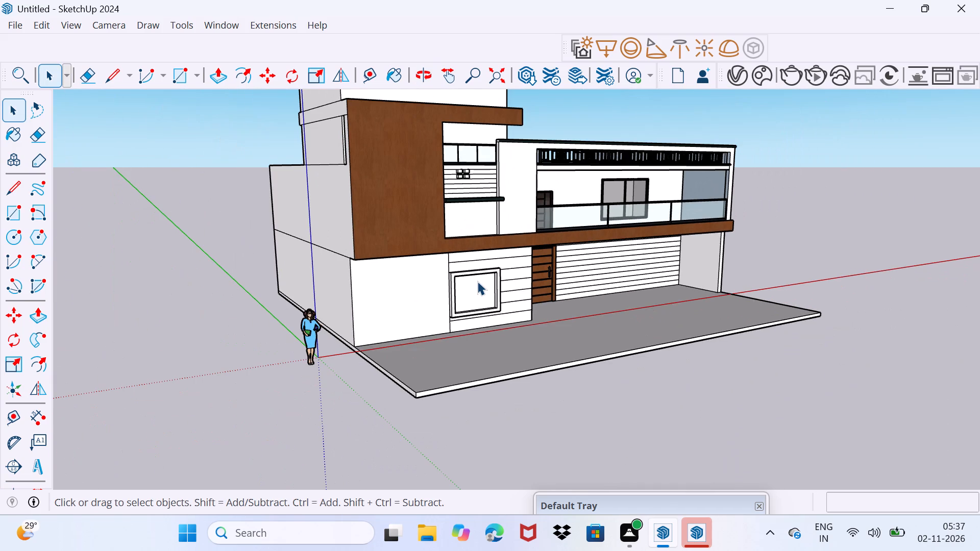
{"action": "scroll", "coordinate": [463, 279], "scroll_direction": "up", "scroll_amount": 2}
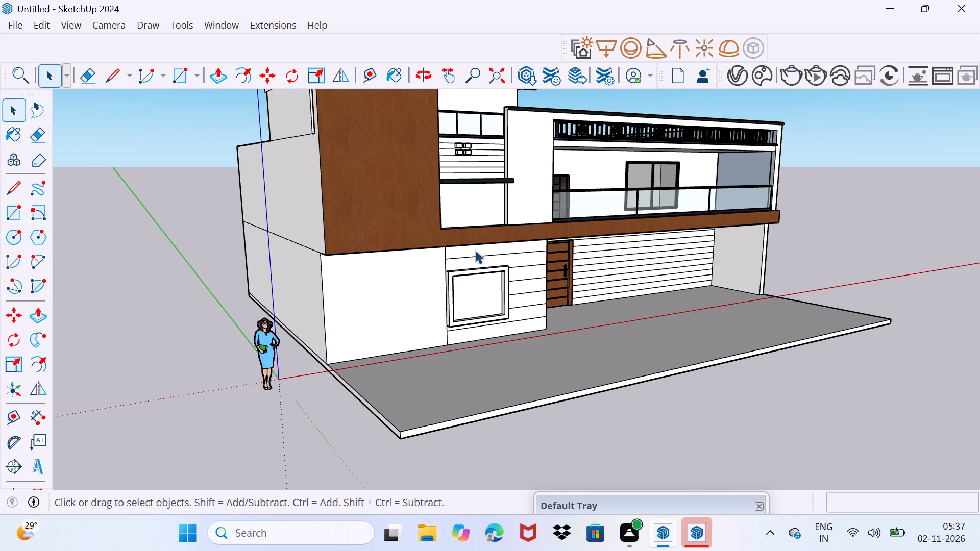
{"action": "scroll", "coordinate": [448, 273], "scroll_direction": "up", "scroll_amount": 3}
{"action": "middle_click_drag", "start_coordinate": [444, 273], "coordinate": [386, 286]}
{"action": "scroll", "coordinate": [660, 139], "scroll_direction": "up", "scroll_amount": 3}
{"action": "middle_click_drag", "start_coordinate": [648, 146], "coordinate": [615, 161]}
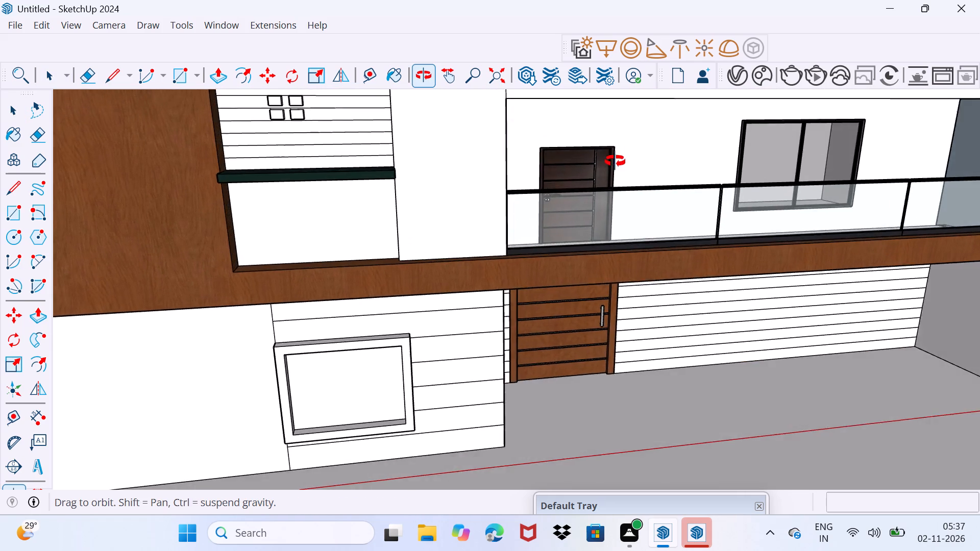
{"action": "middle_click_drag", "start_coordinate": [615, 161], "coordinate": [648, 124]}
{"action": "scroll", "coordinate": [382, 217], "scroll_direction": "up", "scroll_amount": 3}
{"action": "scroll", "coordinate": [382, 216], "scroll_direction": "down", "scroll_amount": 14}
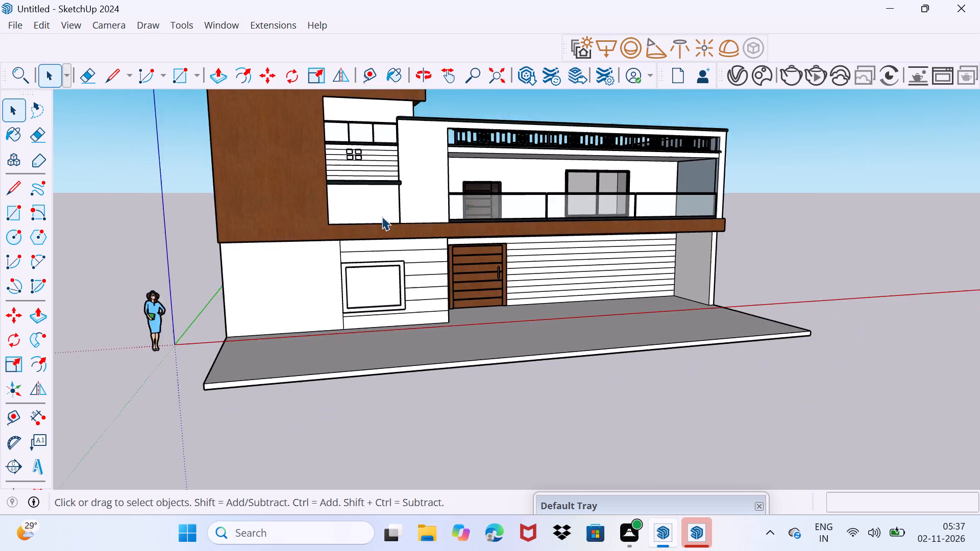
{"action": "scroll", "coordinate": [382, 216], "scroll_direction": "down", "scroll_amount": 2}
{"action": "middle_click_drag", "start_coordinate": [344, 190], "coordinate": [350, 247]}
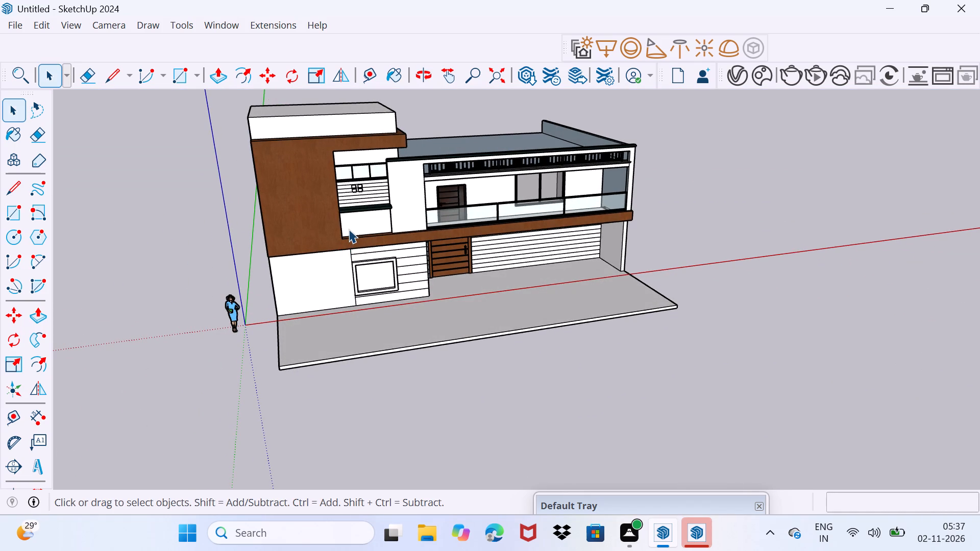
{"action": "scroll", "coordinate": [349, 229], "scroll_direction": "up", "scroll_amount": 1}
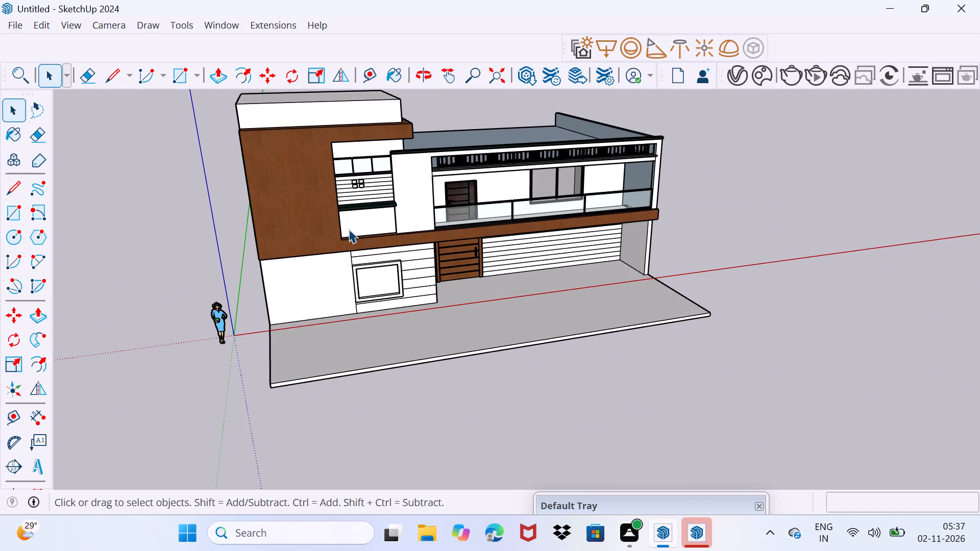
{"action": "scroll", "coordinate": [454, 195], "scroll_direction": "up", "scroll_amount": 3}
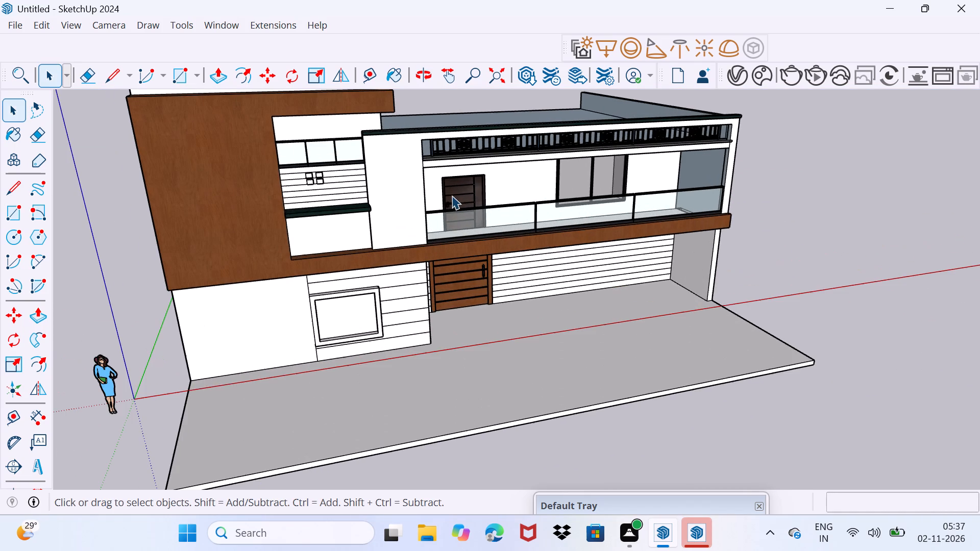
{"action": "scroll", "coordinate": [463, 163], "scroll_direction": "up", "scroll_amount": 3}
{"action": "middle_click_drag", "start_coordinate": [461, 163], "coordinate": [460, 163]}
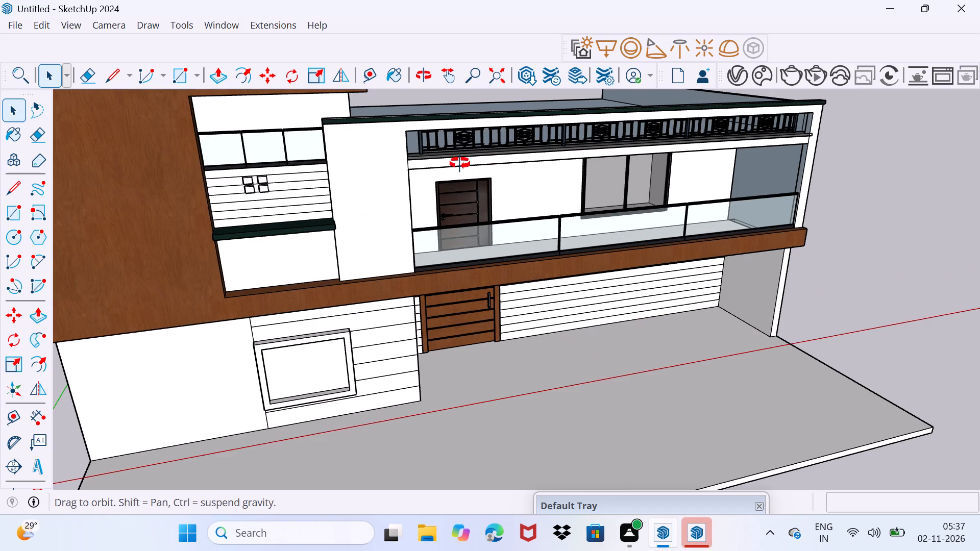
{"action": "middle_click_drag", "start_coordinate": [460, 163], "coordinate": [448, 152]}
{"action": "scroll", "coordinate": [448, 152], "scroll_direction": "up", "scroll_amount": 3}
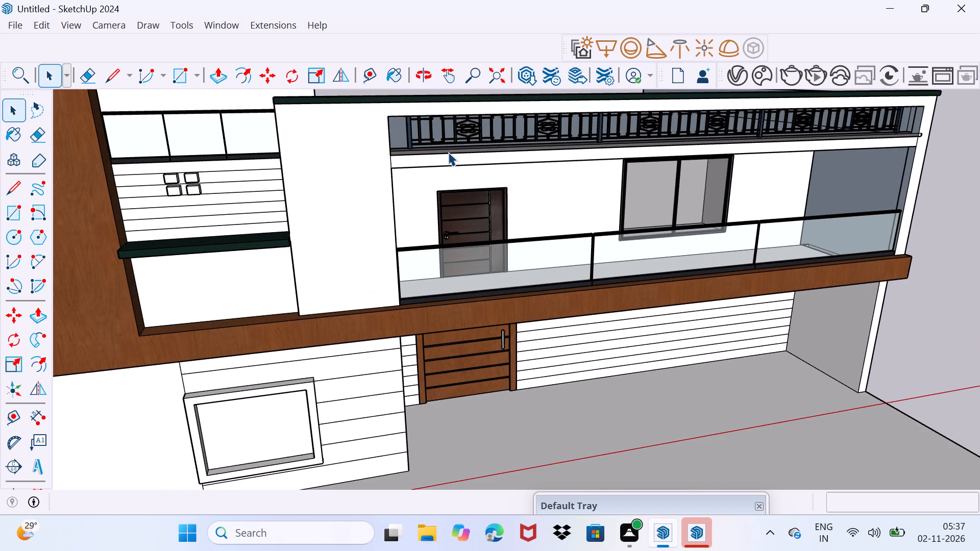
{"action": "scroll", "coordinate": [448, 152], "scroll_direction": "up", "scroll_amount": 1}
{"action": "middle_click_drag", "start_coordinate": [448, 152], "coordinate": [438, 142]}
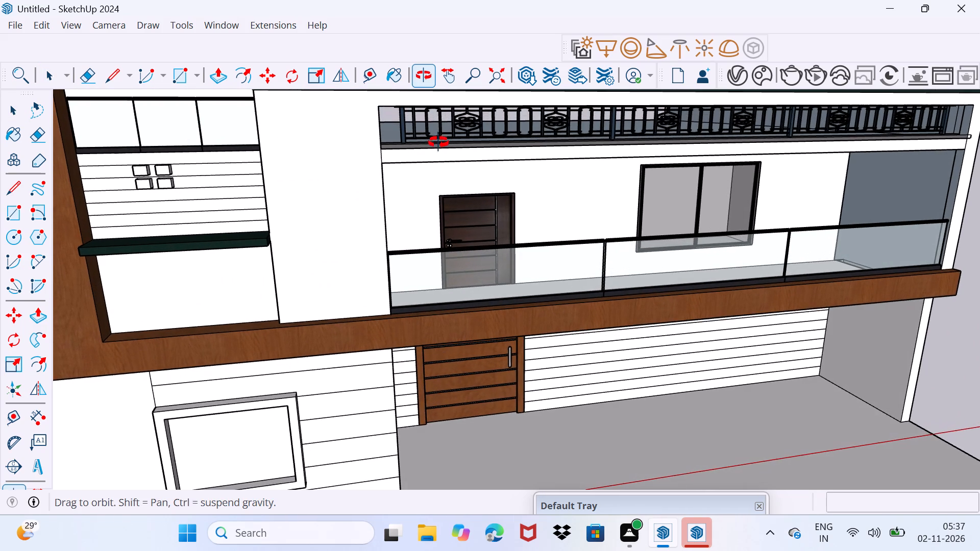
{"action": "middle_click_drag", "start_coordinate": [438, 142], "coordinate": [463, 225]}
{"action": "middle_click_drag", "start_coordinate": [428, 300], "coordinate": [434, 251]}
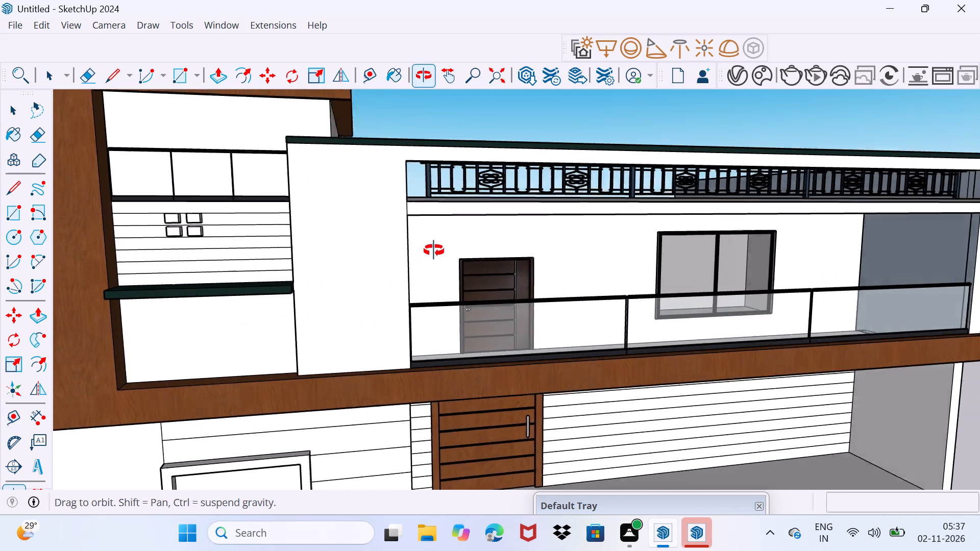
{"action": "middle_click_drag", "start_coordinate": [434, 251], "coordinate": [484, 159]}
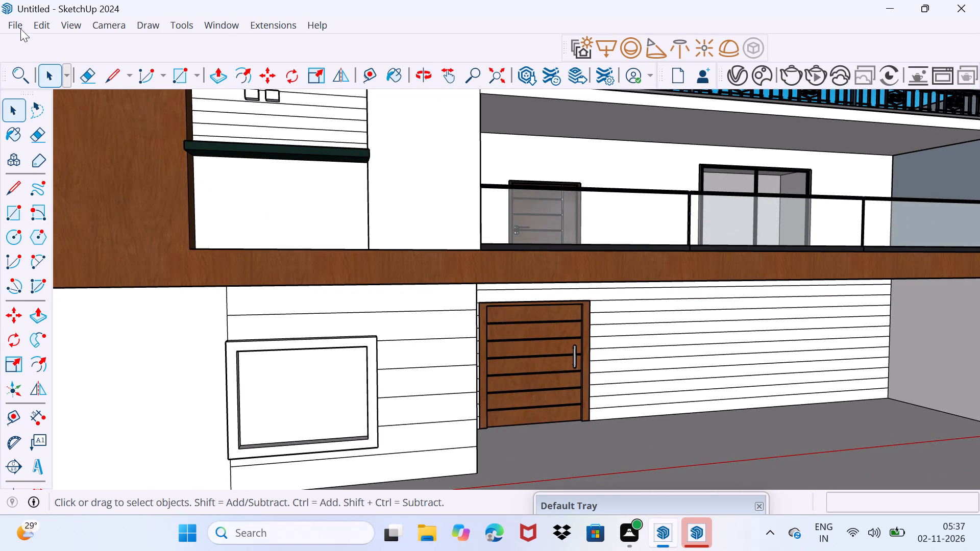
Open the Import dialog to bring a file into the house model.
{"action": "left_click", "coordinate": [20, 29]}
{"action": "left_click", "coordinate": [72, 235]}
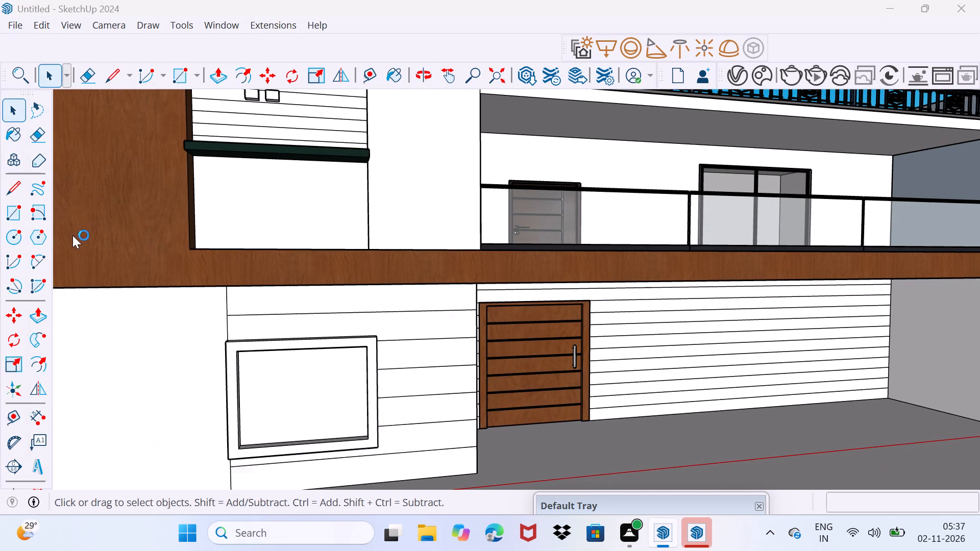
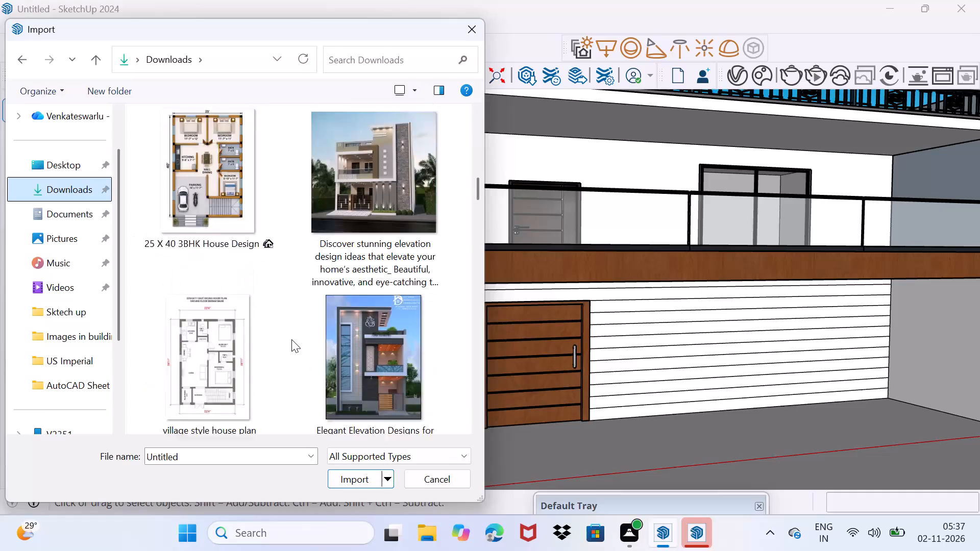
Import the WindowDoubleBlack component from Downloads and place it at the lower corner of the ground-floor window frame.
{"action": "scroll", "coordinate": [291, 339], "scroll_direction": "down", "scroll_amount": 14}
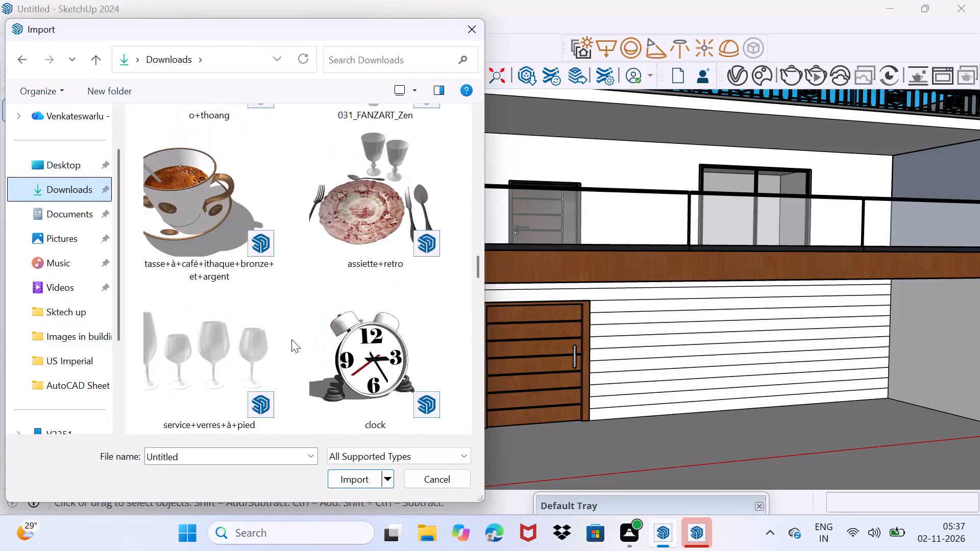
{"action": "scroll", "coordinate": [291, 339], "scroll_direction": "down", "scroll_amount": 17}
{"action": "scroll", "coordinate": [291, 339], "scroll_direction": "up", "scroll_amount": 3}
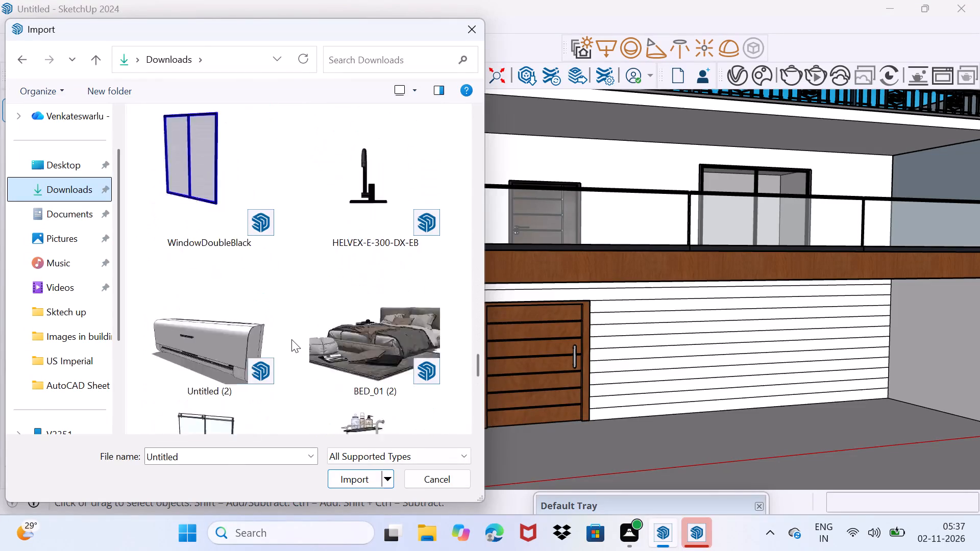
{"action": "left_click", "coordinate": [169, 328]}
{"action": "left_click", "coordinate": [352, 482]}
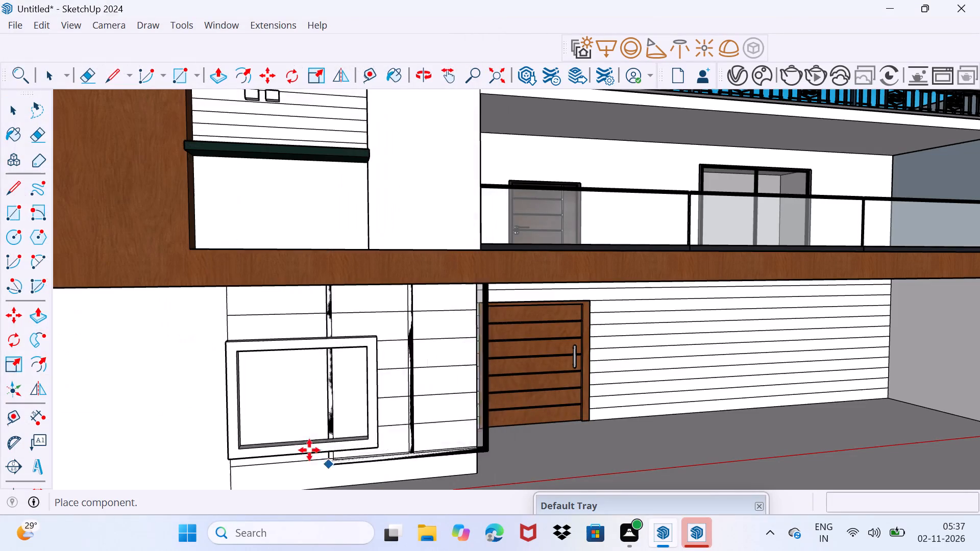
{"action": "scroll", "coordinate": [259, 436], "scroll_direction": "down", "scroll_amount": 7}
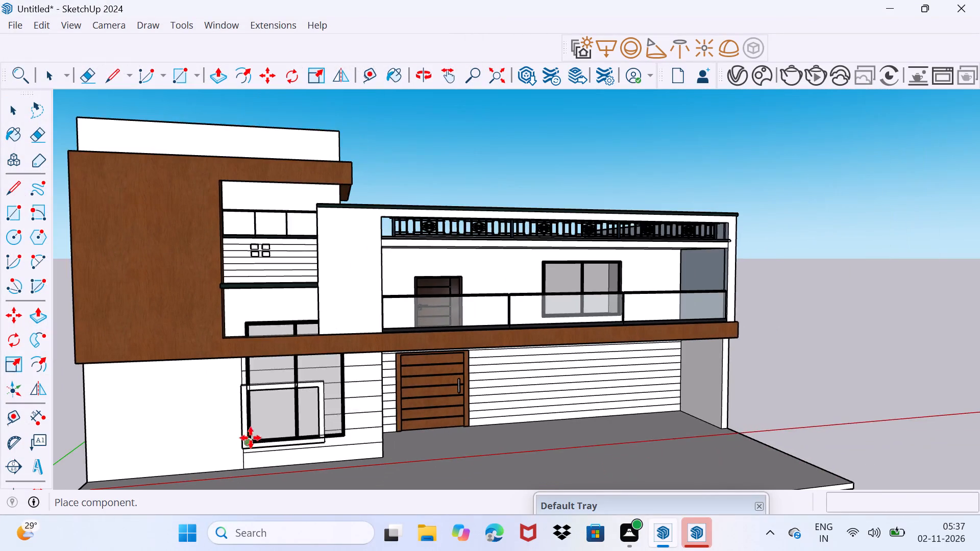
{"action": "left_click", "coordinate": [249, 441]}
Scale the imported window uniformly to about 0.41 and move it into the lower inner corner of the ground-floor frame.
{"action": "key", "text": "s"}
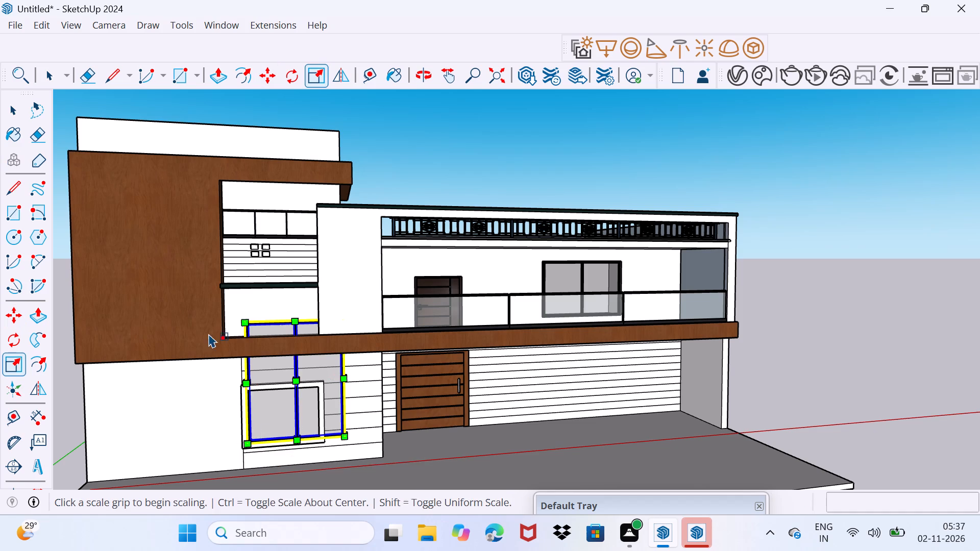
{"action": "left_click_drag", "start_coordinate": [247, 319], "coordinate": [290, 403]}
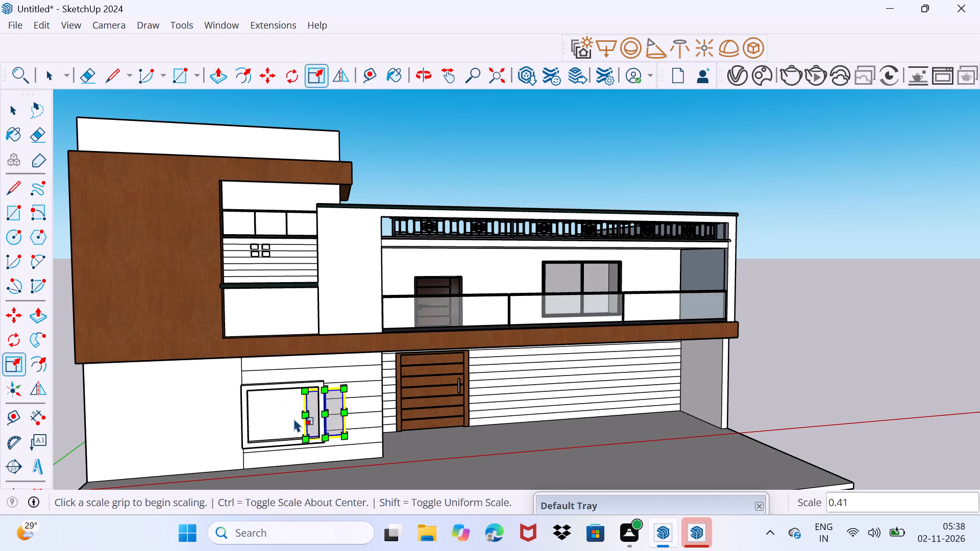
{"action": "scroll", "coordinate": [294, 418], "scroll_direction": "up", "scroll_amount": 5}
{"action": "key", "text": "m"}
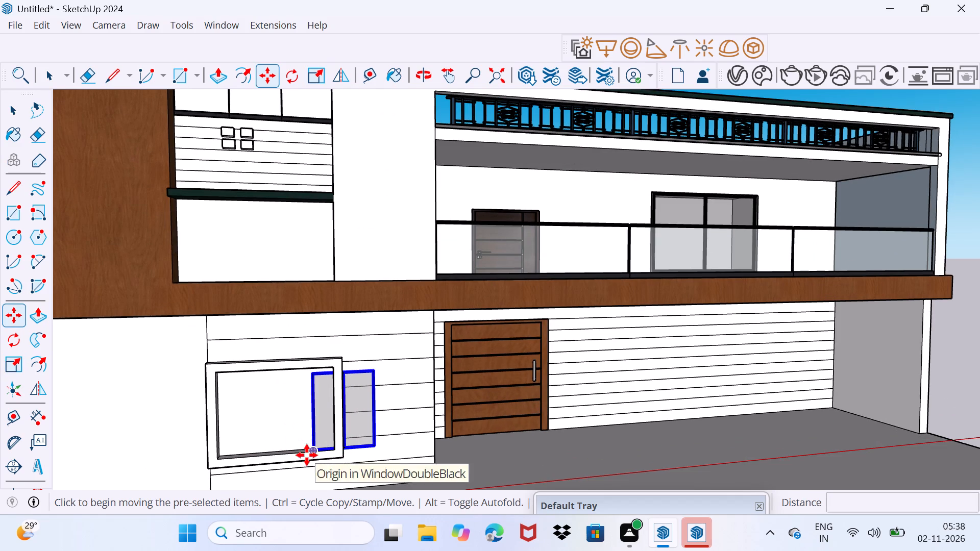
{"action": "left_click", "coordinate": [307, 455]}
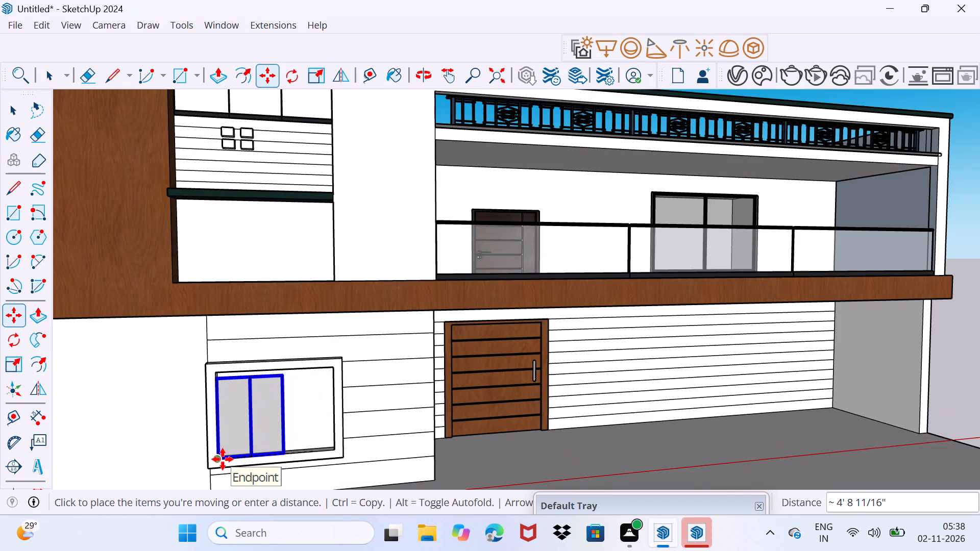
{"action": "left_click", "coordinate": [223, 459]}
Stretch the ground-floor window in width and height to fill the inner opening of its frame.
{"action": "scroll", "coordinate": [304, 441], "scroll_direction": "up", "scroll_amount": 4}
{"action": "middle_click_drag", "start_coordinate": [304, 442], "coordinate": [123, 454]}
{"action": "scroll", "coordinate": [213, 427], "scroll_direction": "up", "scroll_amount": 3}
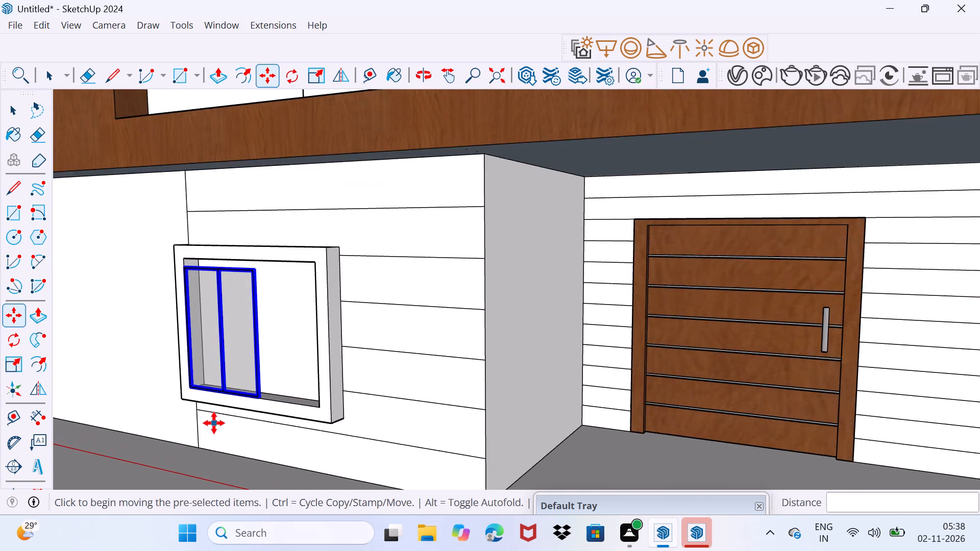
{"action": "scroll", "coordinate": [214, 423], "scroll_direction": "up", "scroll_amount": 3}
{"action": "key", "text": "s"}
{"action": "scroll", "coordinate": [243, 394], "scroll_direction": "up", "scroll_amount": 5}
{"action": "middle_click_drag", "start_coordinate": [243, 392], "coordinate": [194, 408]}
{"action": "scroll", "coordinate": [290, 314], "scroll_direction": "up", "scroll_amount": 4}
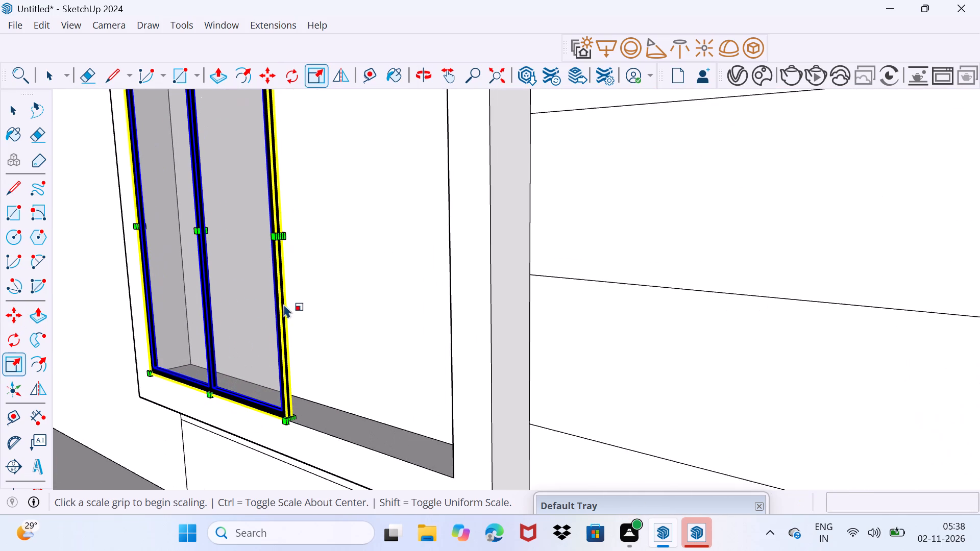
{"action": "left_click", "coordinate": [282, 235]}
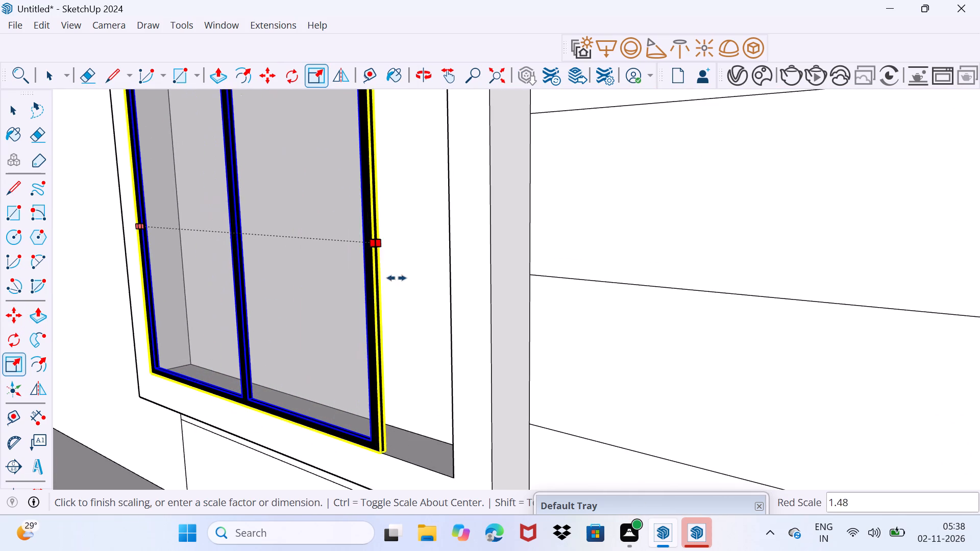
{"action": "left_click", "coordinate": [455, 290]}
{"action": "scroll", "coordinate": [295, 277], "scroll_direction": "down", "scroll_amount": 3}
{"action": "middle_click_drag", "start_coordinate": [295, 277], "coordinate": [309, 322], "text": "shift"}
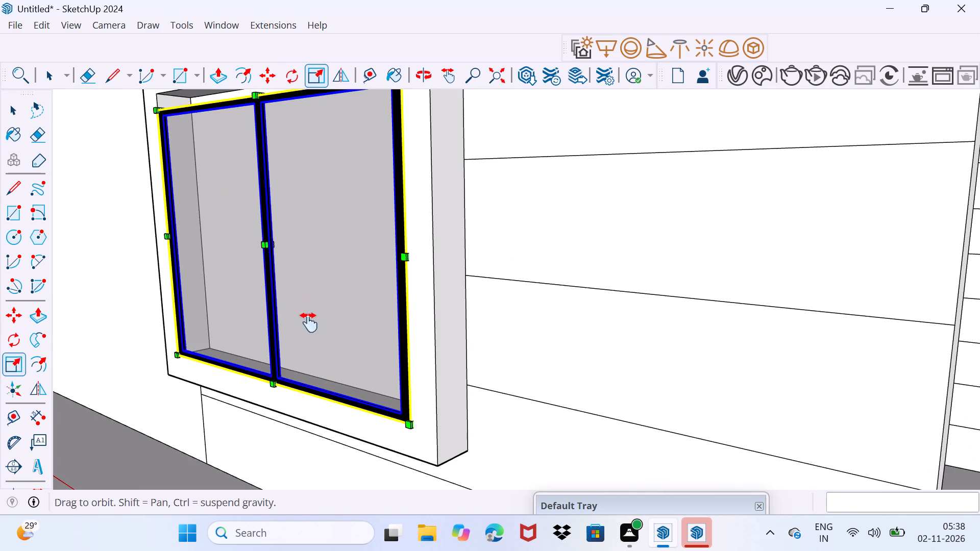
{"action": "middle_click_drag", "start_coordinate": [309, 322], "coordinate": [322, 371], "text": "shift"}
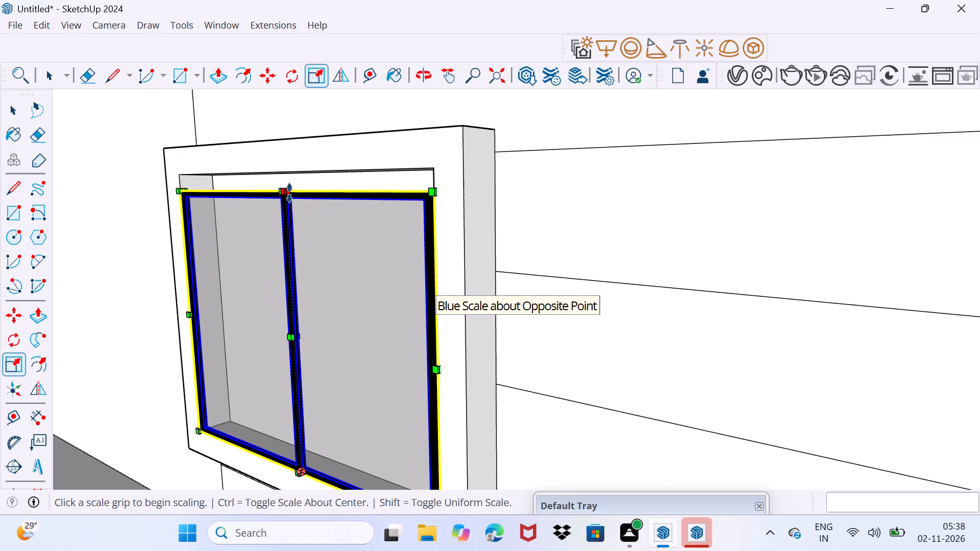
{"action": "left_click", "coordinate": [289, 193]}
{"action": "left_click", "coordinate": [286, 171]}
{"action": "key", "text": "space"}
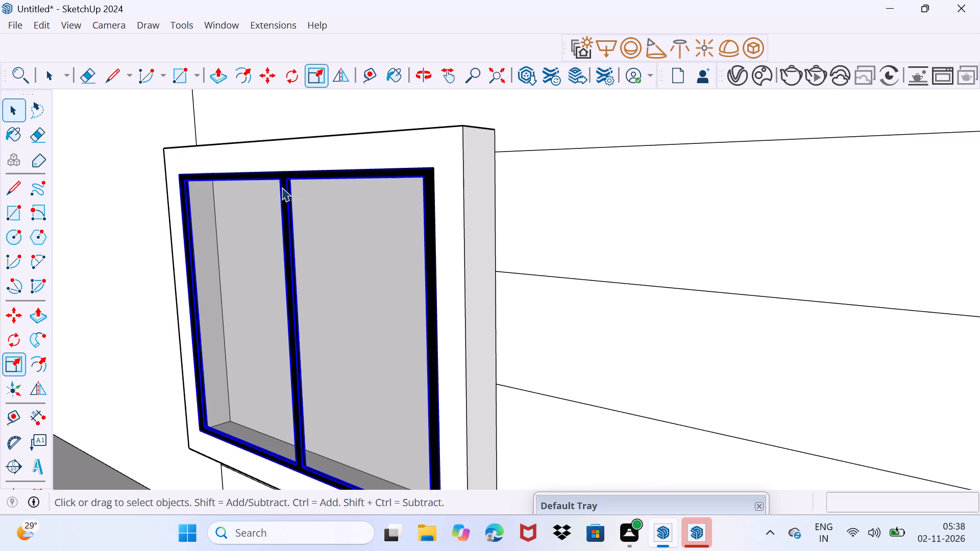
{"action": "left_click_drag", "start_coordinate": [265, 228], "coordinate": [279, 207]}
Copy the ground-floor window up into the first-floor recess below the dark green ledge, against the white wall's lower corner.
{"action": "scroll", "coordinate": [277, 181], "scroll_direction": "down", "scroll_amount": 8}
{"action": "middle_click_drag", "start_coordinate": [273, 333], "coordinate": [517, 288]}
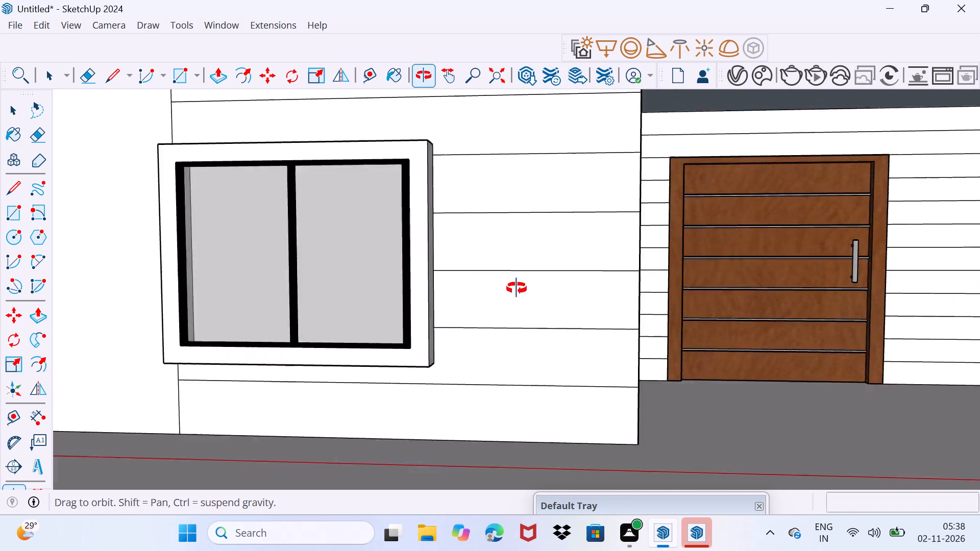
{"action": "middle_click_drag", "start_coordinate": [517, 288], "coordinate": [521, 297]}
{"action": "left_click", "coordinate": [491, 335]}
{"action": "key", "text": "m"}
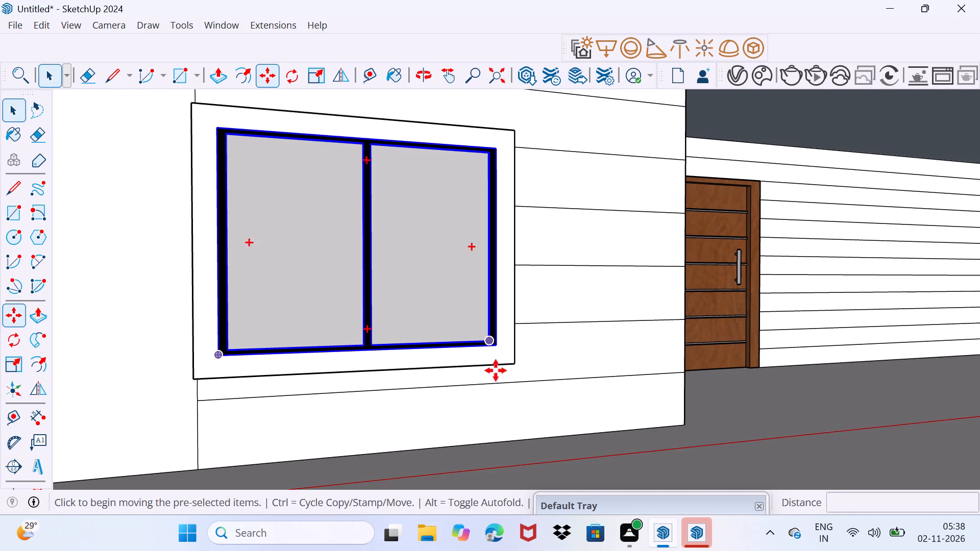
{"action": "left_click", "coordinate": [493, 349]}
{"action": "scroll", "coordinate": [433, 249], "scroll_direction": "down", "scroll_amount": 8}
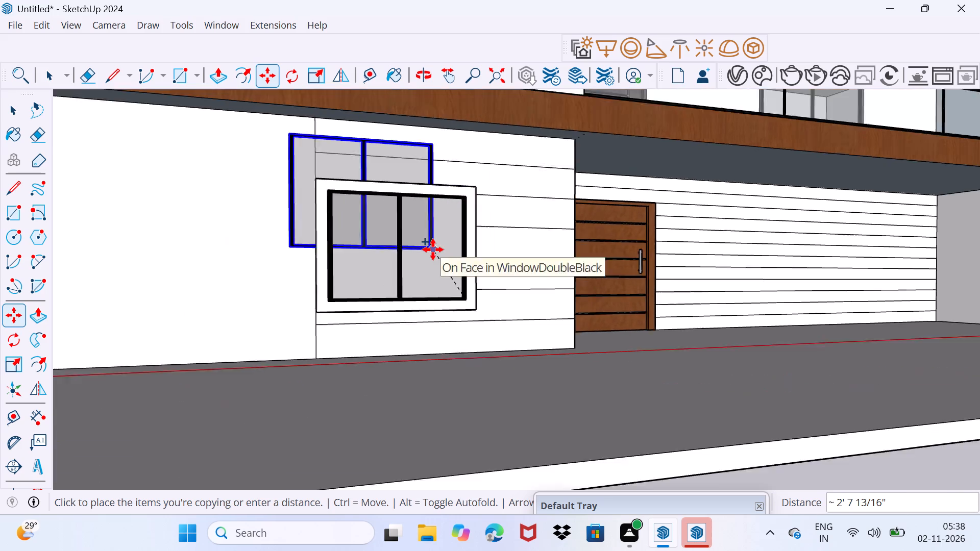
{"action": "scroll", "coordinate": [433, 249], "scroll_direction": "down", "scroll_amount": 1}
{"action": "middle_click_drag", "start_coordinate": [433, 246], "coordinate": [448, 444]}
{"action": "scroll", "coordinate": [456, 337], "scroll_direction": "up", "scroll_amount": 3}
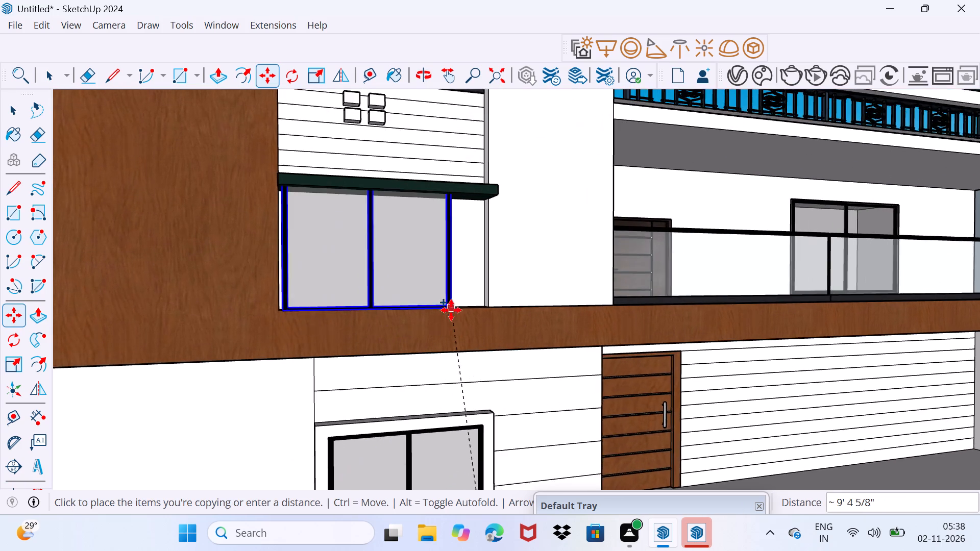
{"action": "scroll", "coordinate": [452, 308], "scroll_direction": "up", "scroll_amount": 7}
{"action": "middle_click_drag", "start_coordinate": [456, 298], "coordinate": [444, 353]}
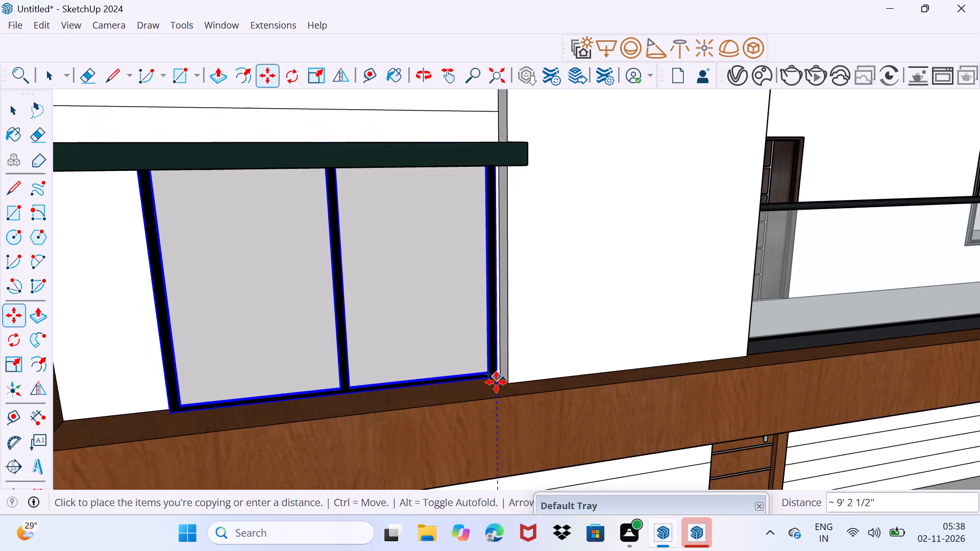
{"action": "left_click", "coordinate": [506, 384]}
{"action": "scroll", "coordinate": [362, 286], "scroll_direction": "down", "scroll_amount": 1}
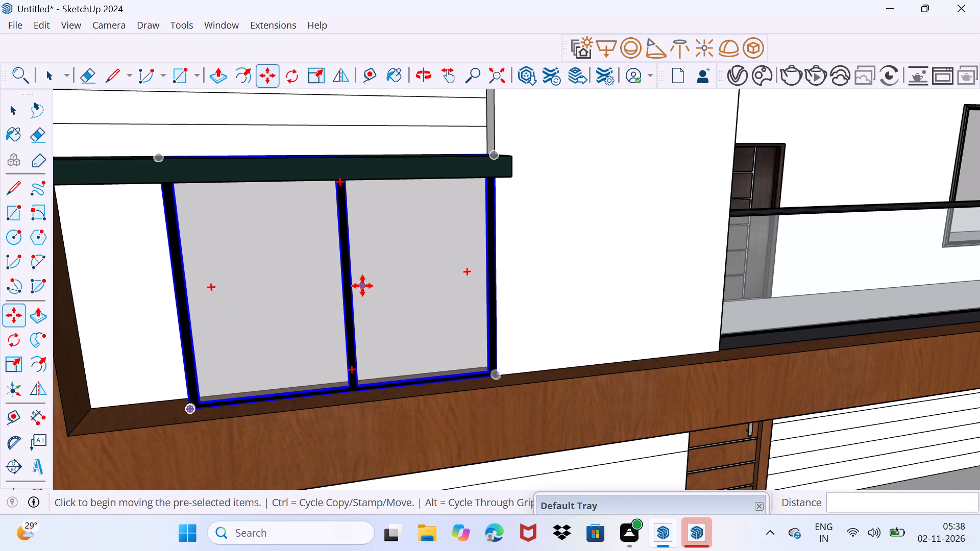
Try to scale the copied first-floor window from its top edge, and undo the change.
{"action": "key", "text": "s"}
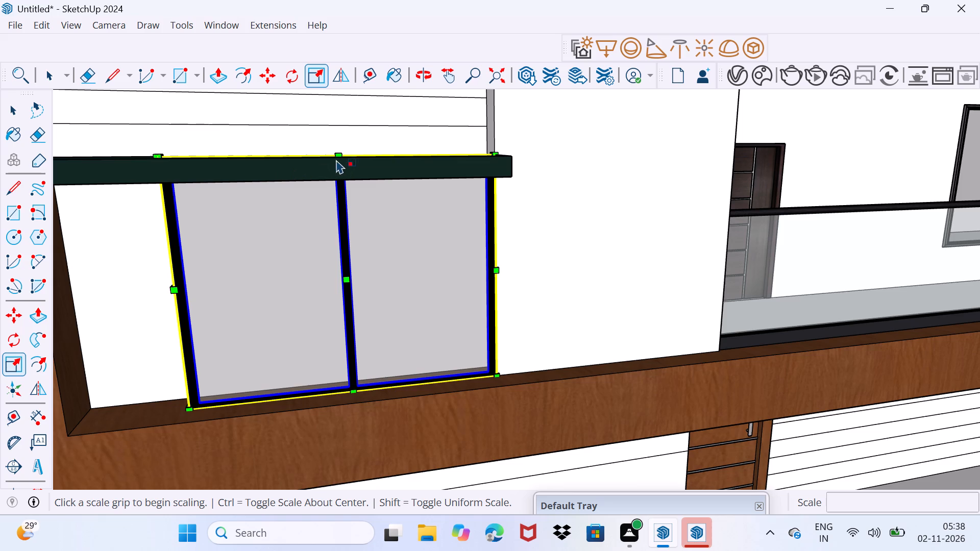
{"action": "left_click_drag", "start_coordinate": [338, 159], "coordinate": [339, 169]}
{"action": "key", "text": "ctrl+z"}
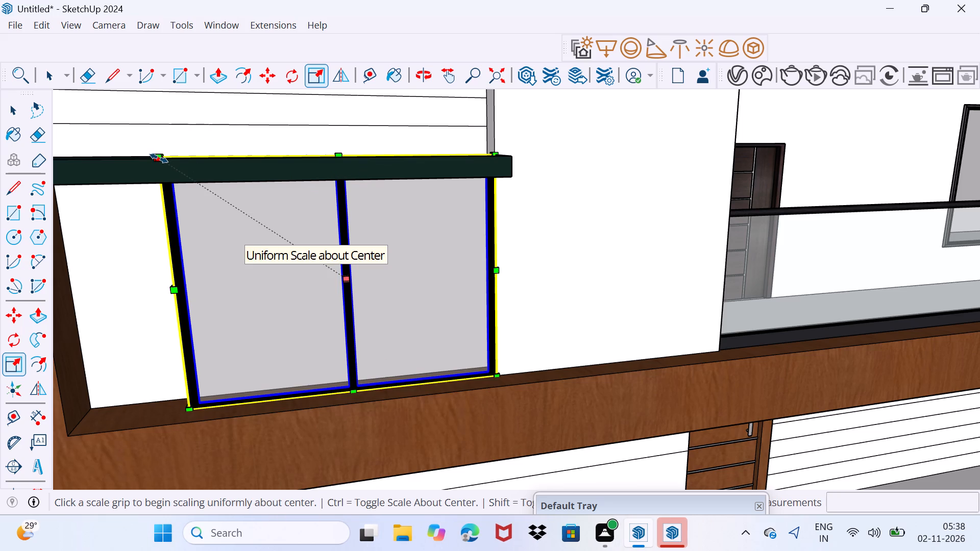
Scale the copied window down uniformly about its centre and move it about 7 9/16" back to the recess's lower corner.
{"action": "left_click_drag", "start_coordinate": [159, 158], "coordinate": [186, 185]}
{"action": "key", "text": "m"}
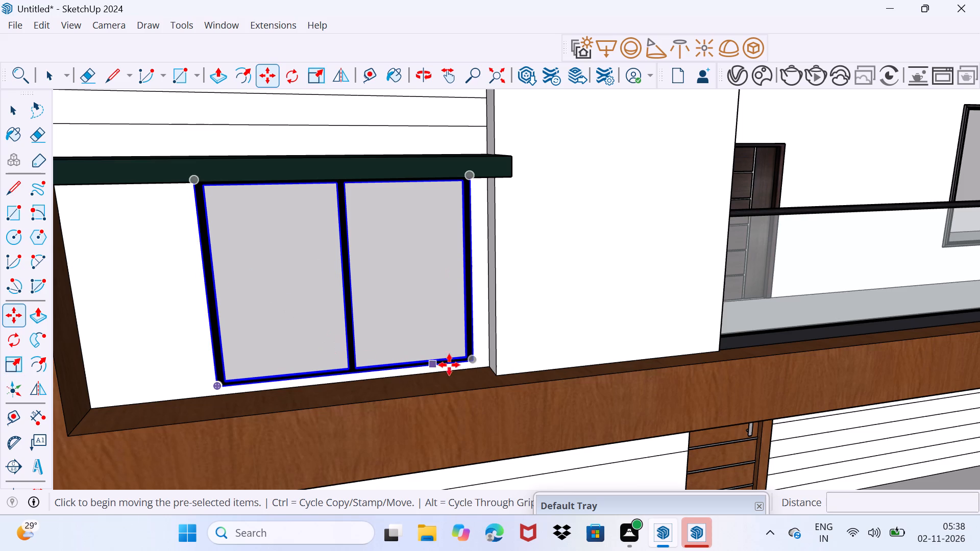
{"action": "left_click", "coordinate": [477, 361]}
{"action": "left_click", "coordinate": [495, 373]}
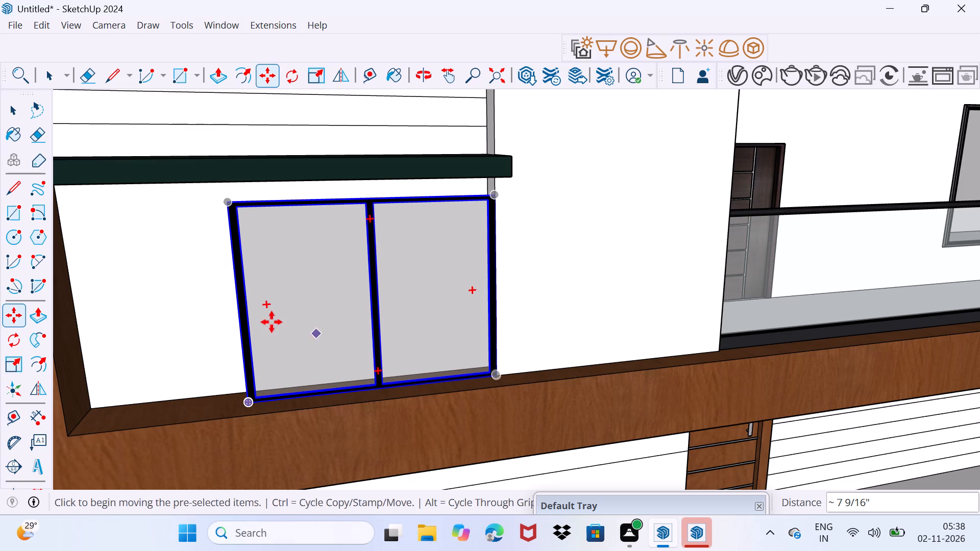
Stretch the first-floor window's width across the recess to meet the large wooden wall.
{"action": "middle_click_drag", "start_coordinate": [269, 320], "coordinate": [306, 280]}
{"action": "key", "text": "s"}
{"action": "scroll", "coordinate": [301, 281], "scroll_direction": "down", "scroll_amount": 4}
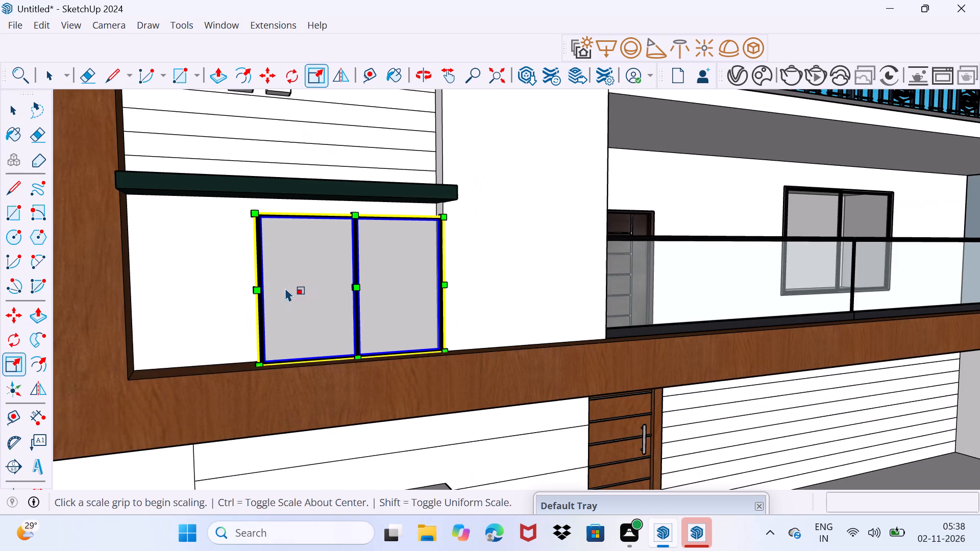
{"action": "middle_click_drag", "start_coordinate": [286, 288], "coordinate": [547, 297]}
{"action": "scroll", "coordinate": [507, 313], "scroll_direction": "up", "scroll_amount": 6}
{"action": "middle_click_drag", "start_coordinate": [497, 338], "coordinate": [553, 338]}
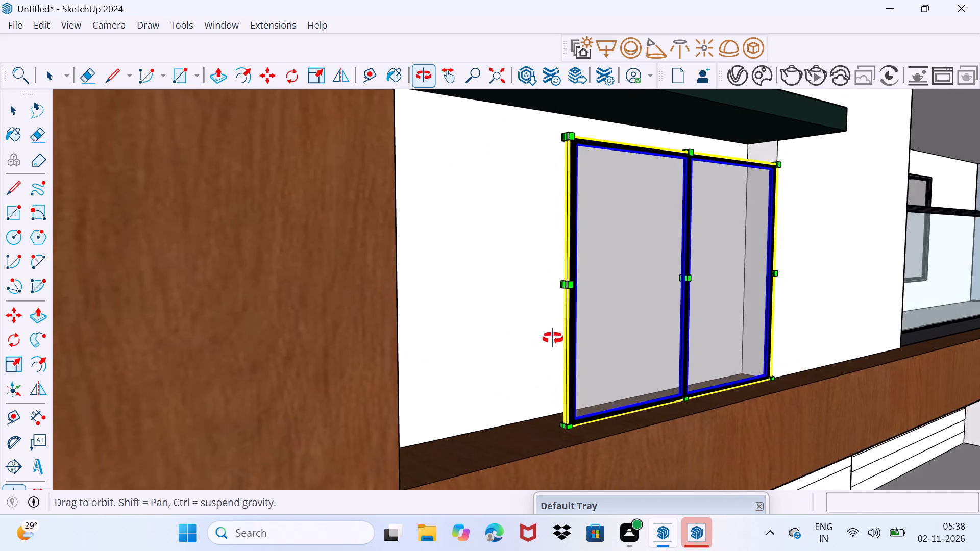
{"action": "middle_click_drag", "start_coordinate": [553, 338], "coordinate": [555, 336]}
{"action": "scroll", "coordinate": [573, 294], "scroll_direction": "up", "scroll_amount": 12}
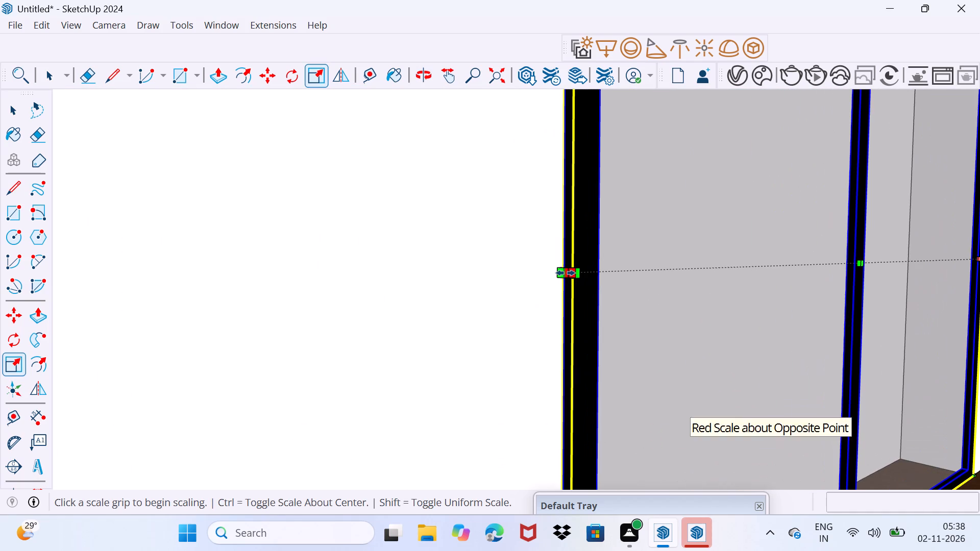
{"action": "left_click", "coordinate": [566, 272]}
{"action": "scroll", "coordinate": [470, 269], "scroll_direction": "down", "scroll_amount": 18}
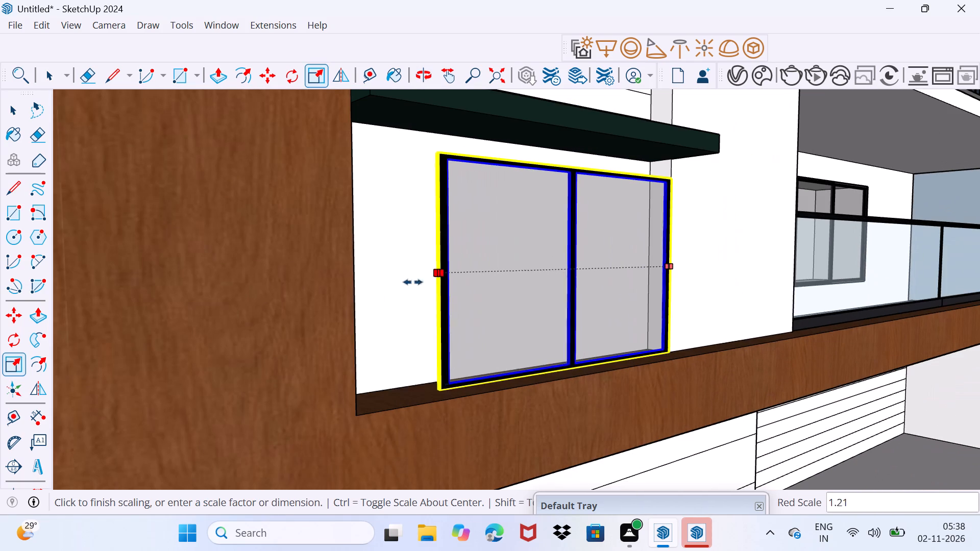
{"action": "left_click", "coordinate": [353, 294]}
{"action": "scroll", "coordinate": [390, 243], "scroll_direction": "down", "scroll_amount": 4}
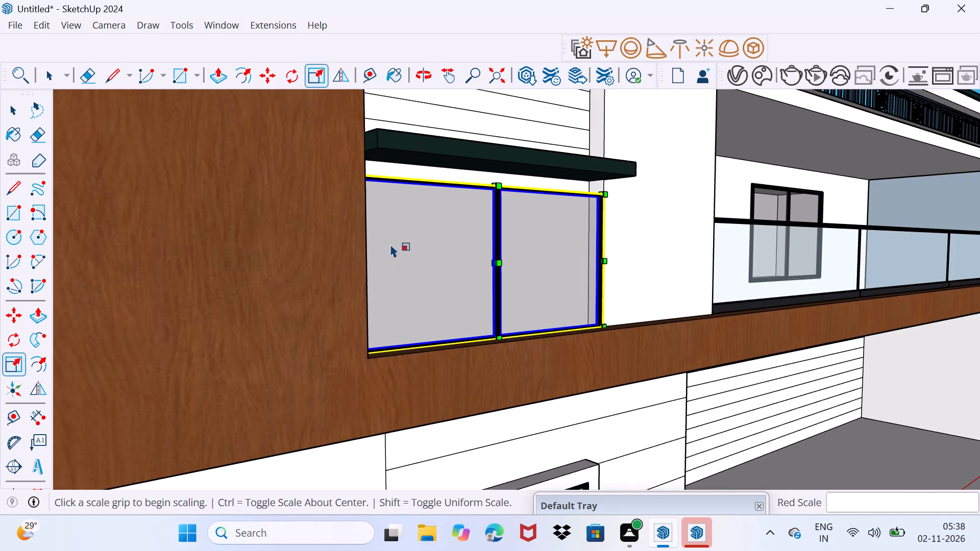
Stretch the first-floor window's height by about 1.11 to reach the underside of the dark green ledge.
{"action": "middle_click_drag", "start_coordinate": [402, 238], "coordinate": [331, 424]}
{"action": "scroll", "coordinate": [410, 362], "scroll_direction": "up", "scroll_amount": 8}
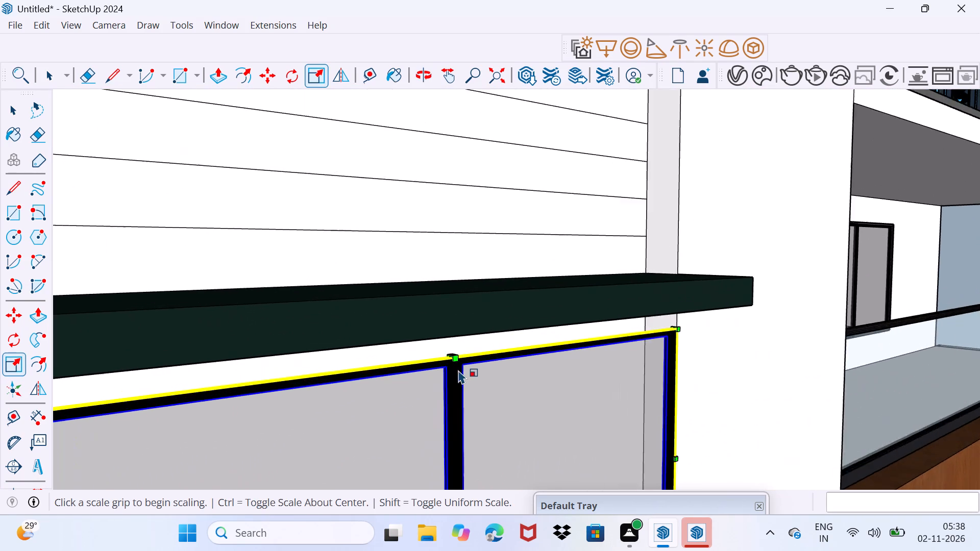
{"action": "scroll", "coordinate": [462, 373], "scroll_direction": "up", "scroll_amount": 9}
{"action": "left_click", "coordinate": [446, 339]}
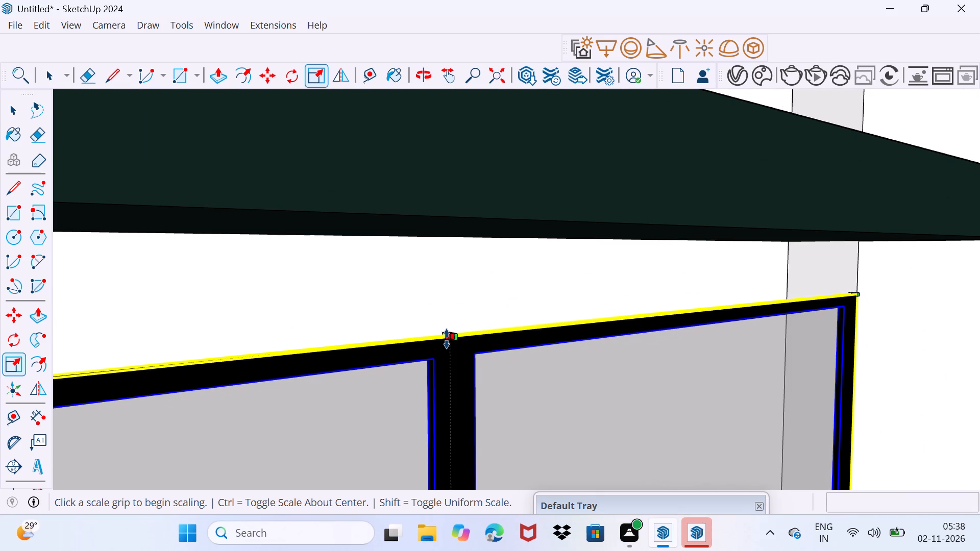
{"action": "left_click", "coordinate": [454, 231]}
{"action": "key", "text": "space"}
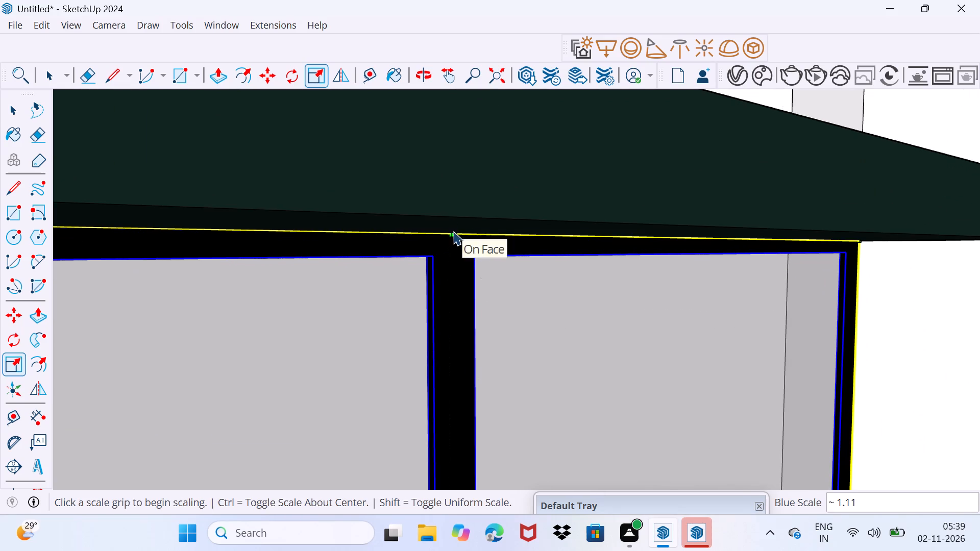
{"action": "left_click_drag", "start_coordinate": [435, 257], "coordinate": [457, 231]}
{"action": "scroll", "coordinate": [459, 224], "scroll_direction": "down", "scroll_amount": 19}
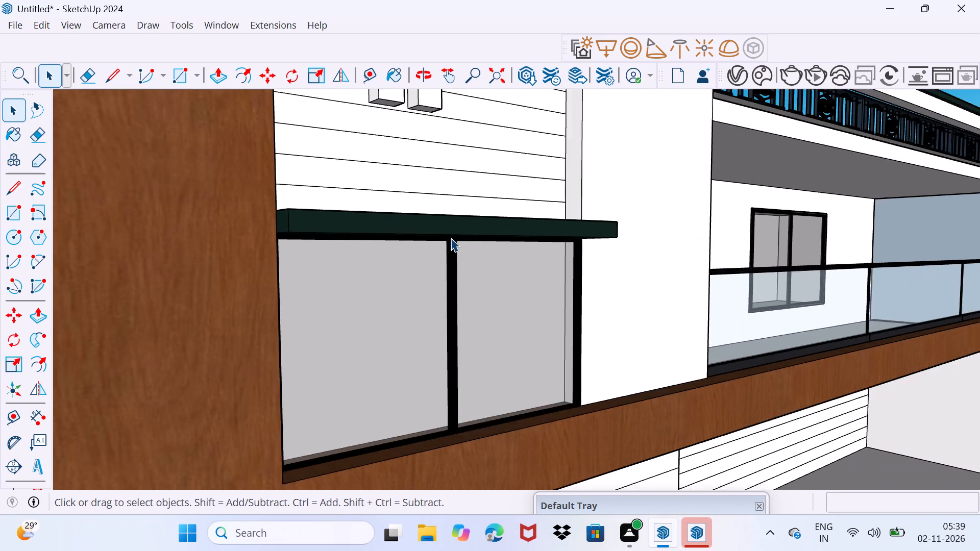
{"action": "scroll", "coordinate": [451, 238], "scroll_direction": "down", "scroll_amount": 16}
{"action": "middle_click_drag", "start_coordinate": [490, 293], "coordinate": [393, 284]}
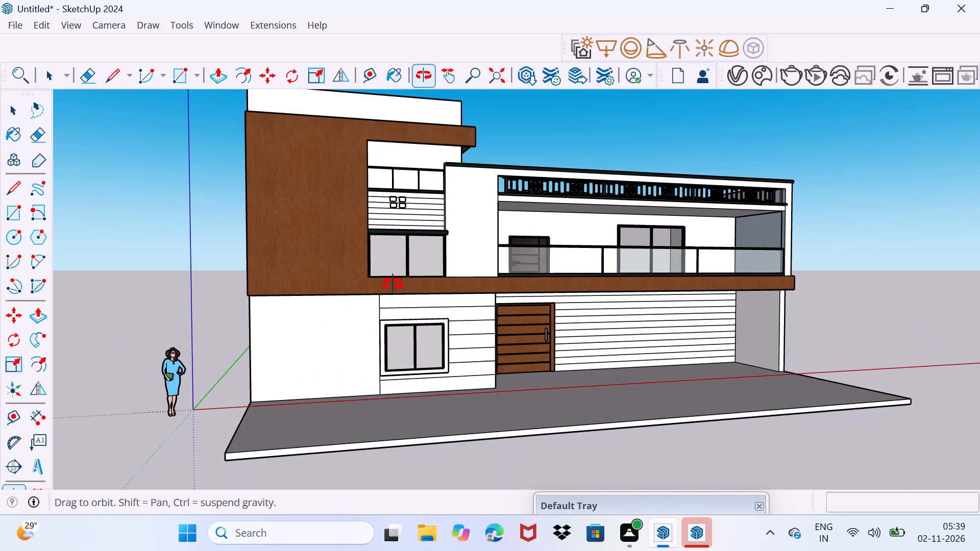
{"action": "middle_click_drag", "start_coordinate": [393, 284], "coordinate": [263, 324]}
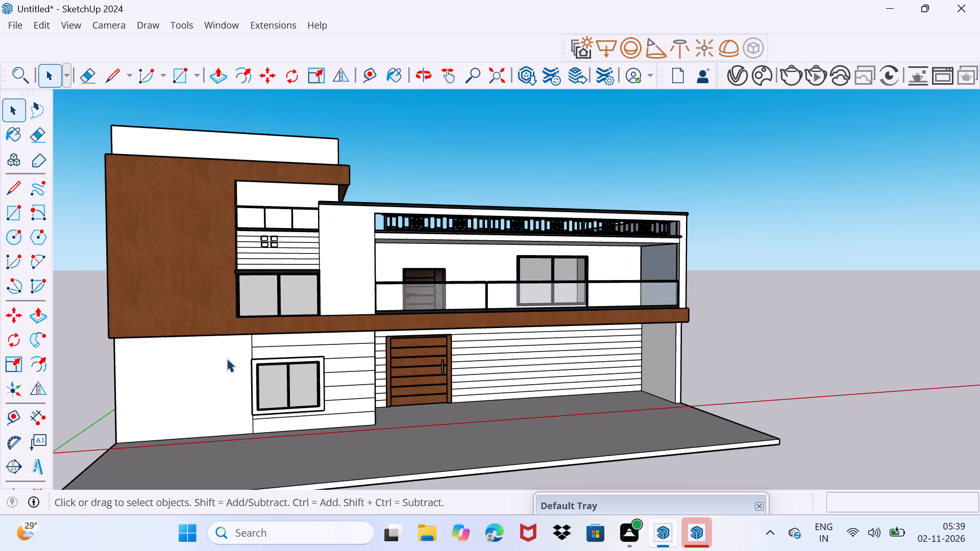
Paint the blank ground-floor wall beside the window with the black square tile from the Tile material collection.
{"action": "left_click_drag", "start_coordinate": [565, 509], "coordinate": [640, 240]}
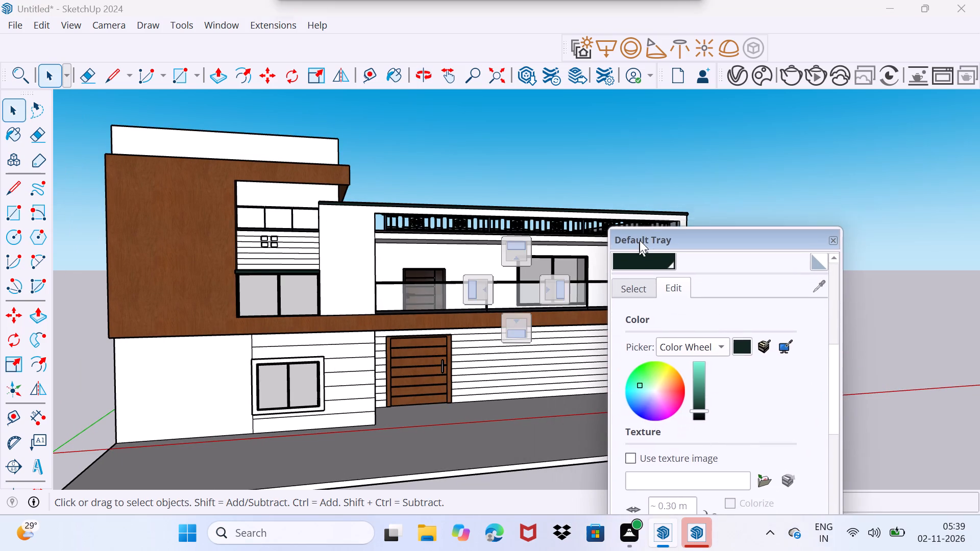
{"action": "left_click_drag", "start_coordinate": [640, 240], "coordinate": [640, 236]}
{"action": "left_click", "coordinate": [642, 286]}
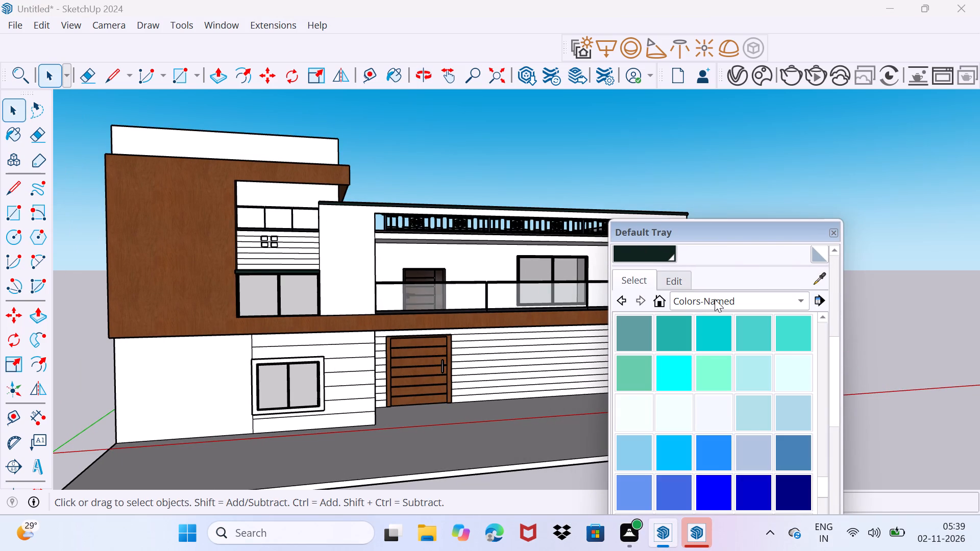
{"action": "left_click", "coordinate": [715, 298]}
{"action": "left_click", "coordinate": [699, 405]}
{"action": "scroll", "coordinate": [699, 405], "scroll_direction": "down", "scroll_amount": 2}
{"action": "scroll", "coordinate": [699, 405], "scroll_direction": "up", "scroll_amount": 1}
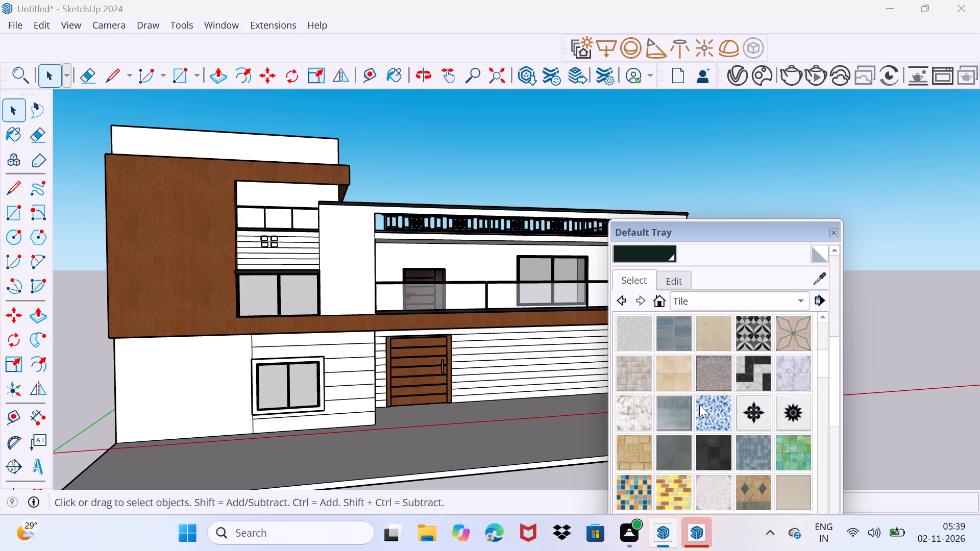
{"action": "scroll", "coordinate": [705, 422], "scroll_direction": "down", "scroll_amount": 3}
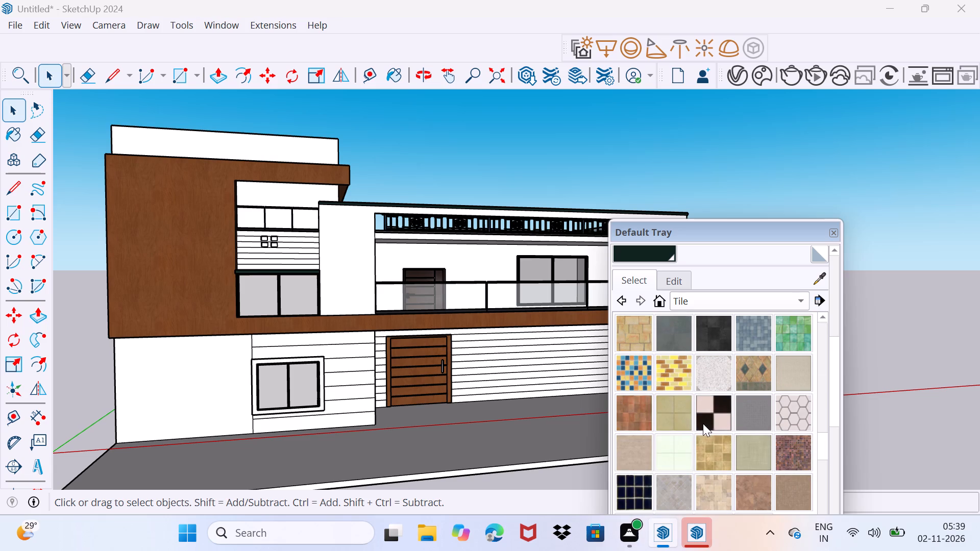
{"action": "scroll", "coordinate": [702, 422], "scroll_direction": "up", "scroll_amount": 3}
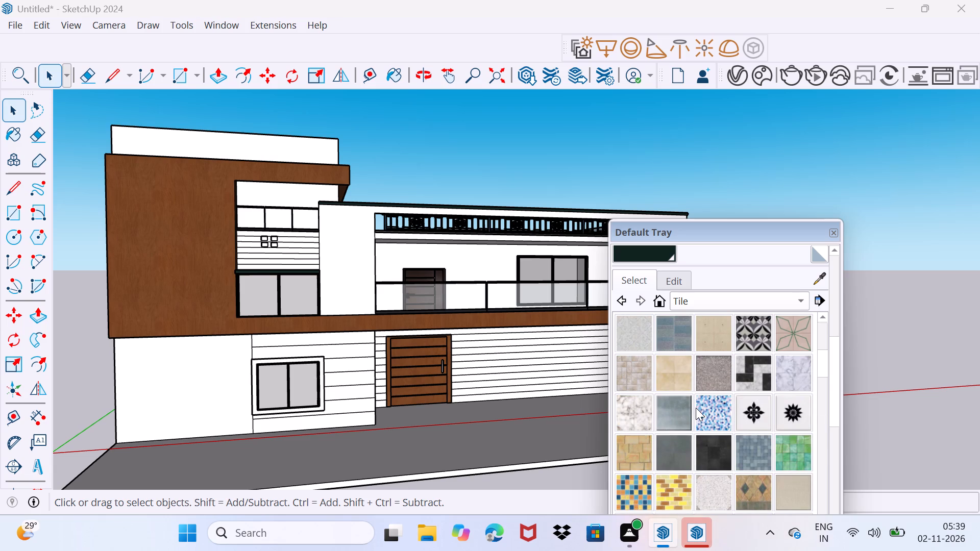
{"action": "scroll", "coordinate": [696, 408], "scroll_direction": "up", "scroll_amount": 3}
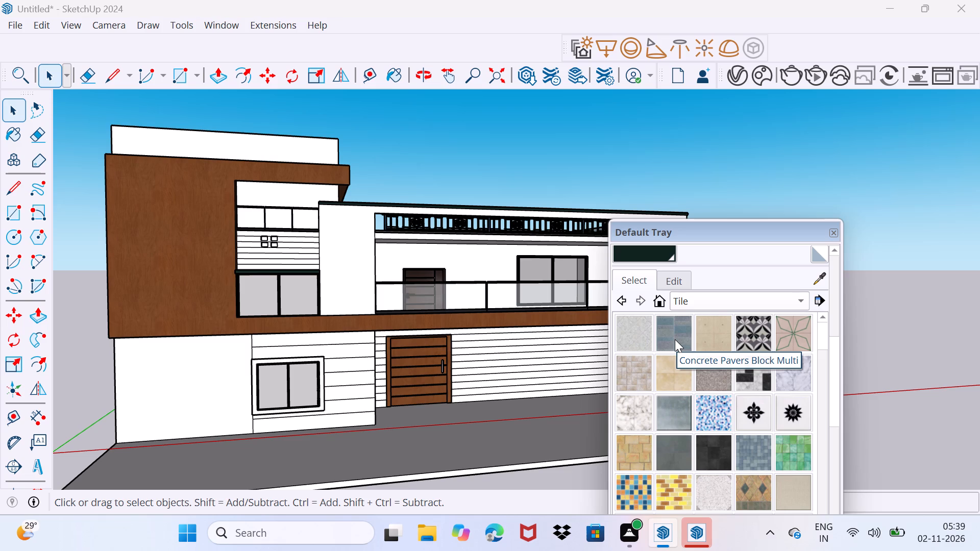
{"action": "left_click", "coordinate": [734, 444]}
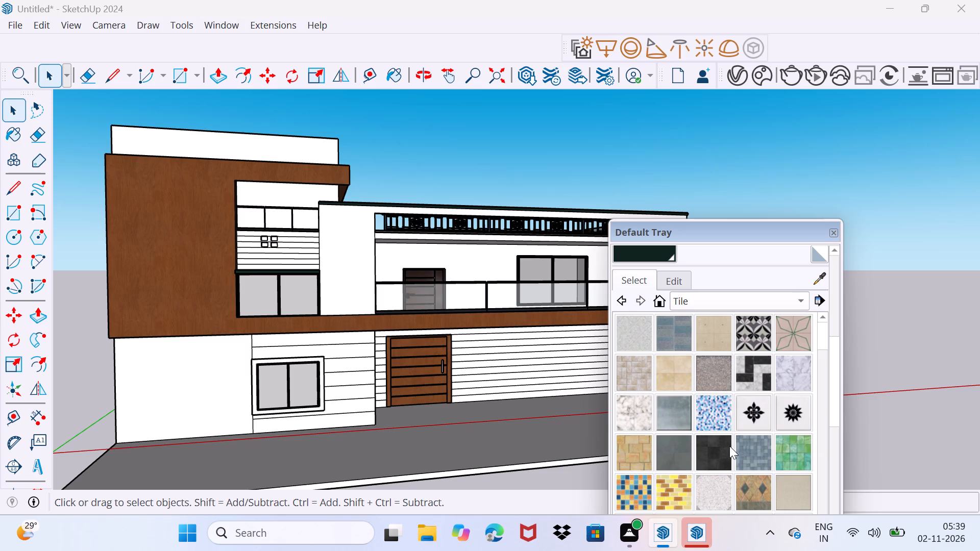
{"action": "left_click", "coordinate": [719, 450]}
{"action": "scroll", "coordinate": [214, 422], "scroll_direction": "up", "scroll_amount": 2}
{"action": "left_click", "coordinate": [217, 388]}
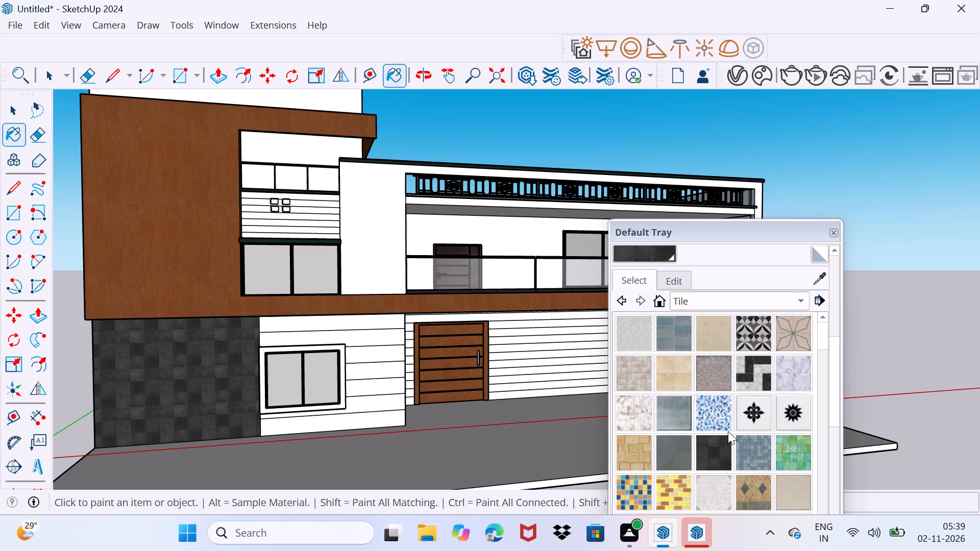
Browse the Tile and Colors-Named material collections for further facade finishes.
{"action": "scroll", "coordinate": [728, 431], "scroll_direction": "up", "scroll_amount": 2}
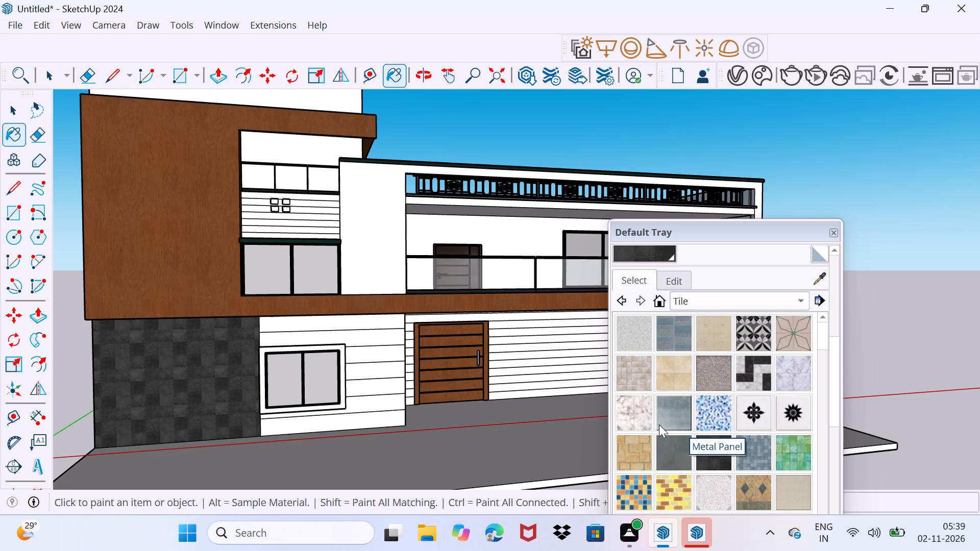
{"action": "scroll", "coordinate": [727, 399], "scroll_direction": "up", "scroll_amount": 3}
{"action": "scroll", "coordinate": [727, 399], "scroll_direction": "down", "scroll_amount": 5}
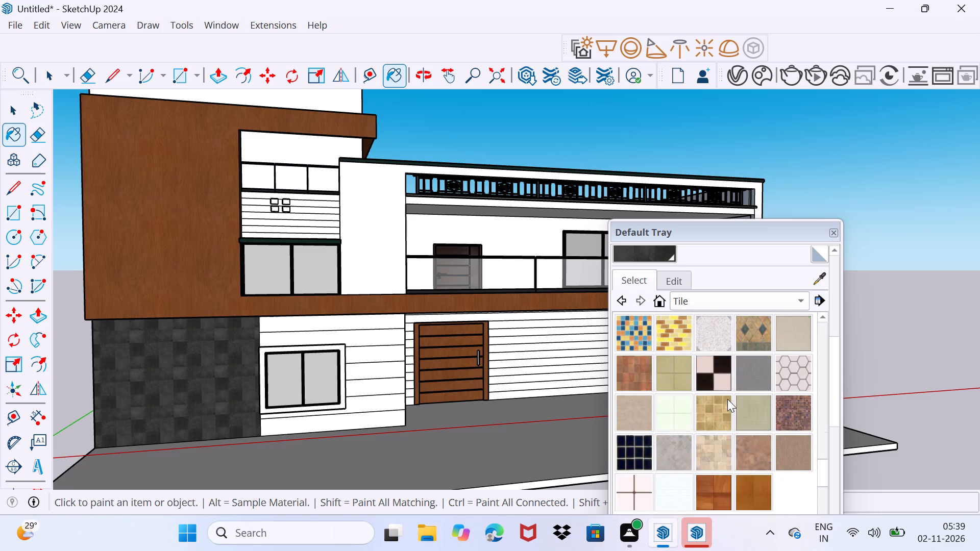
{"action": "scroll", "coordinate": [727, 399], "scroll_direction": "down", "scroll_amount": 3}
{"action": "scroll", "coordinate": [727, 399], "scroll_direction": "up", "scroll_amount": 3}
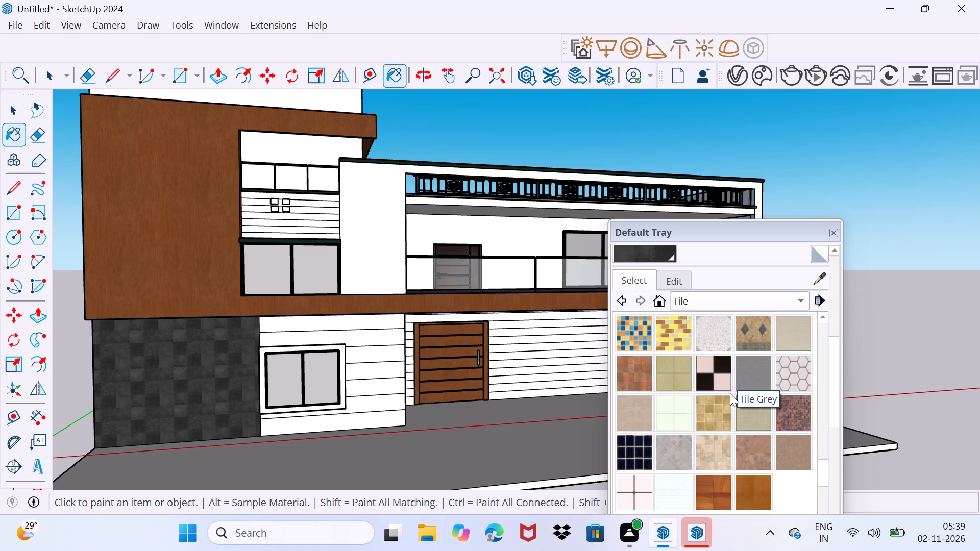
{"action": "scroll", "coordinate": [729, 397], "scroll_direction": "down", "scroll_amount": 3}
{"action": "scroll", "coordinate": [729, 397], "scroll_direction": "up", "scroll_amount": 2}
{"action": "scroll", "coordinate": [729, 397], "scroll_direction": "down", "scroll_amount": 2}
{"action": "scroll", "coordinate": [729, 397], "scroll_direction": "up", "scroll_amount": 4}
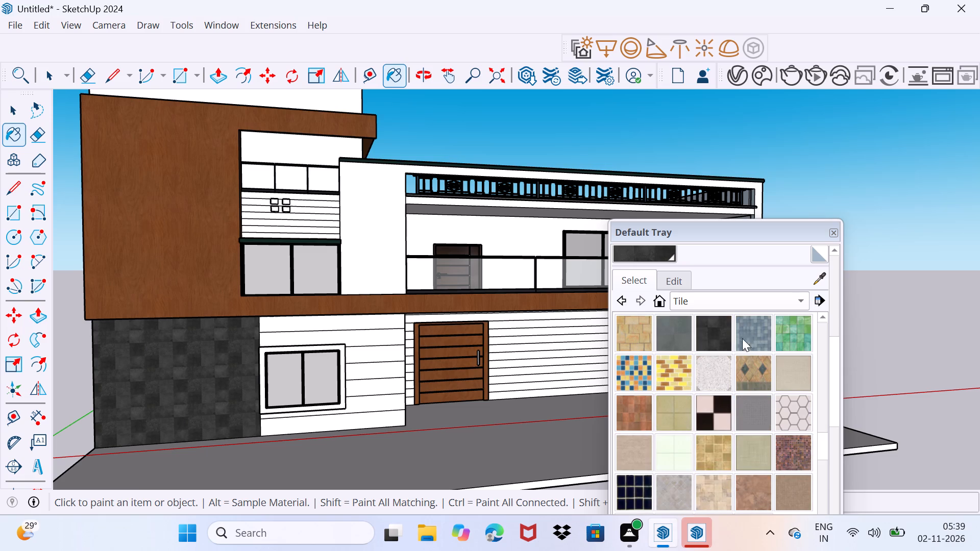
{"action": "left_click", "coordinate": [752, 295]}
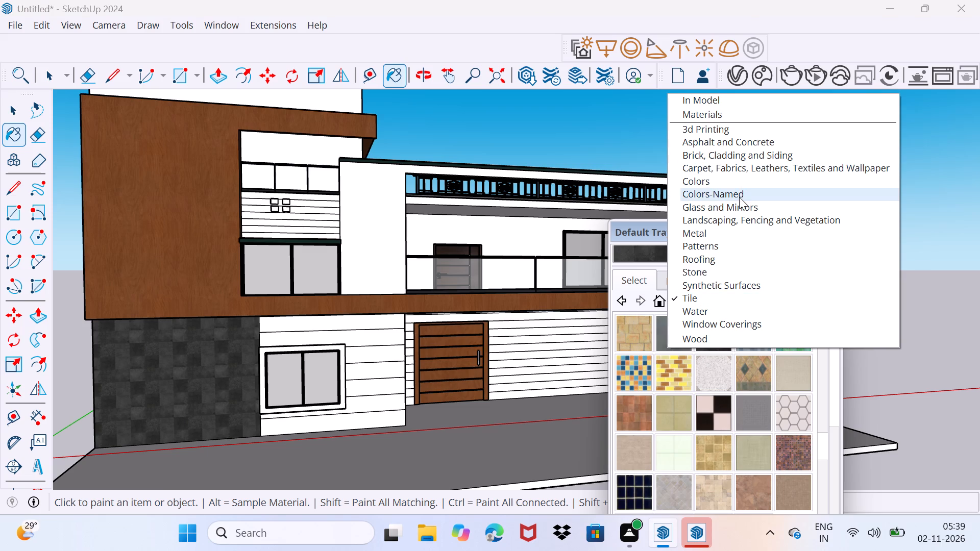
{"action": "left_click", "coordinate": [739, 195]}
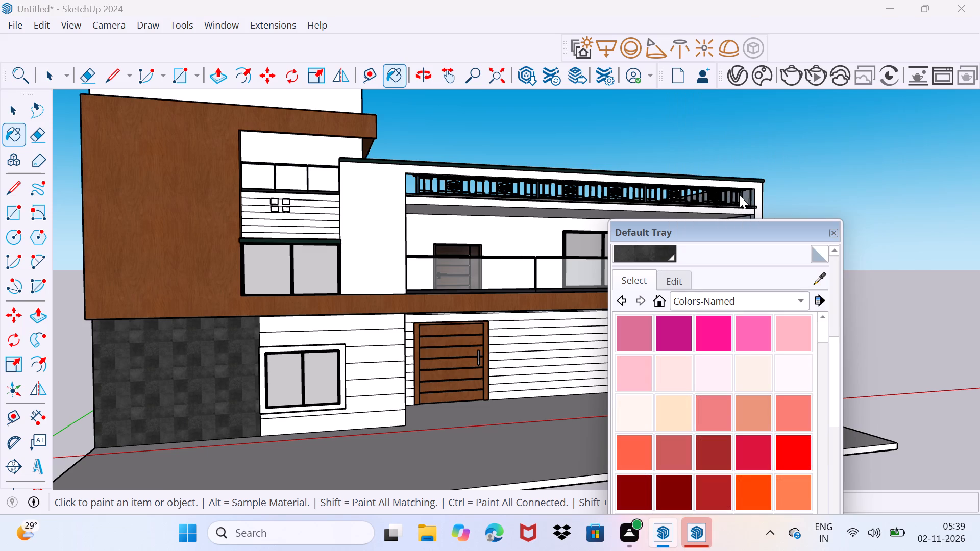
{"action": "scroll", "coordinate": [720, 263], "scroll_direction": "down", "scroll_amount": 3}
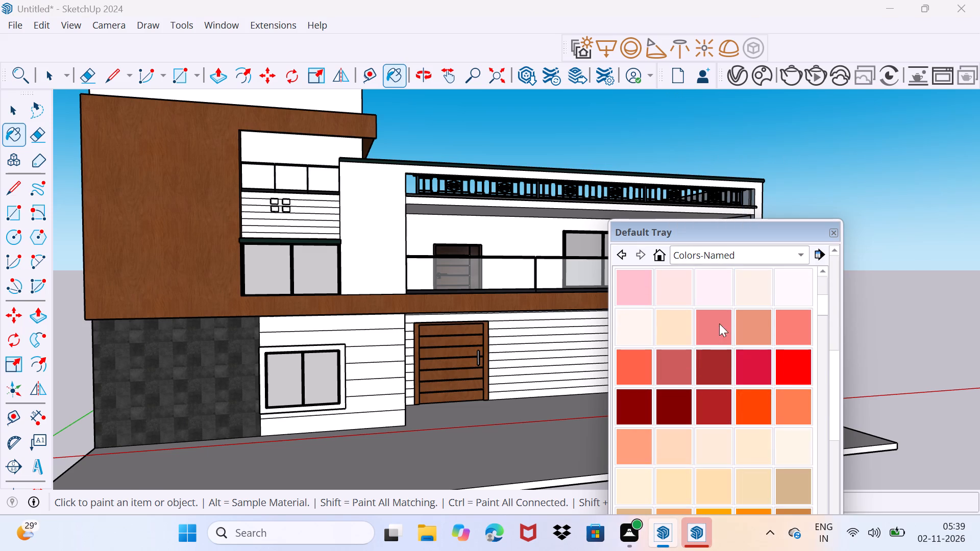
{"action": "scroll", "coordinate": [717, 367], "scroll_direction": "down", "scroll_amount": 4}
{"action": "scroll", "coordinate": [717, 367], "scroll_direction": "up", "scroll_amount": 1}
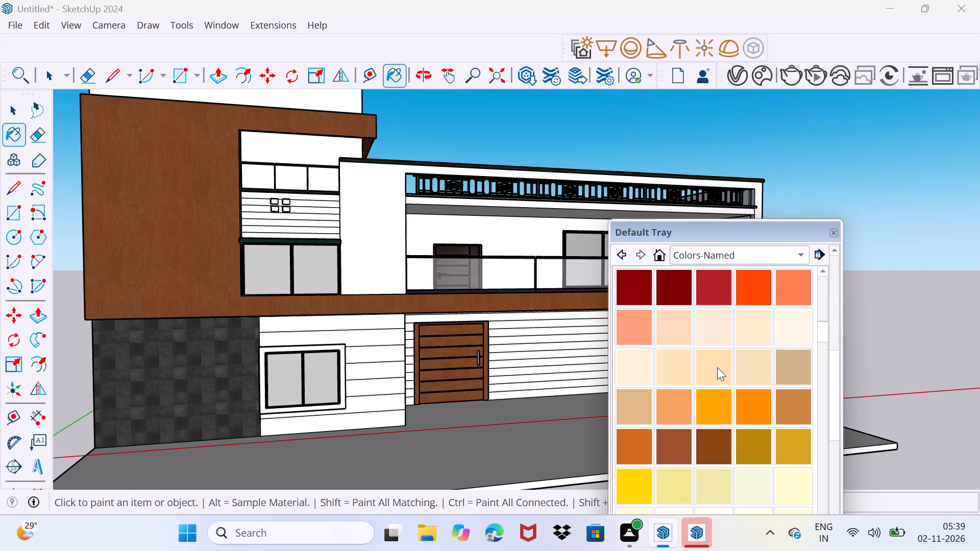
{"action": "scroll", "coordinate": [717, 367], "scroll_direction": "down", "scroll_amount": 1}
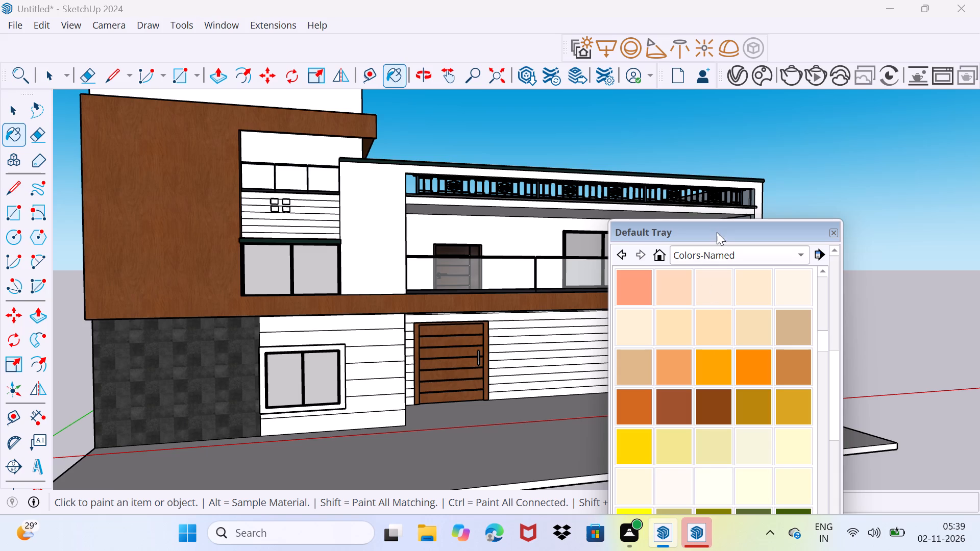
{"action": "left_click_drag", "start_coordinate": [716, 234], "coordinate": [608, 491]}
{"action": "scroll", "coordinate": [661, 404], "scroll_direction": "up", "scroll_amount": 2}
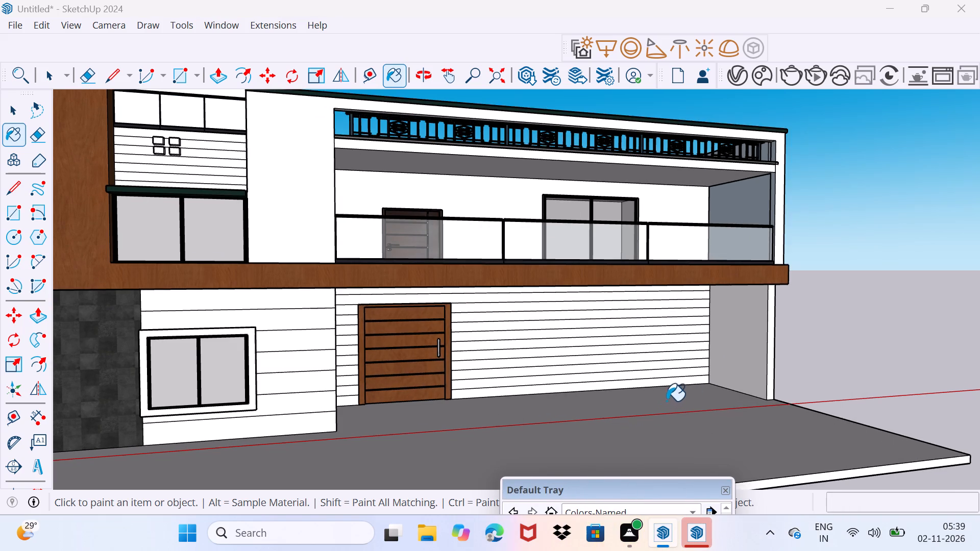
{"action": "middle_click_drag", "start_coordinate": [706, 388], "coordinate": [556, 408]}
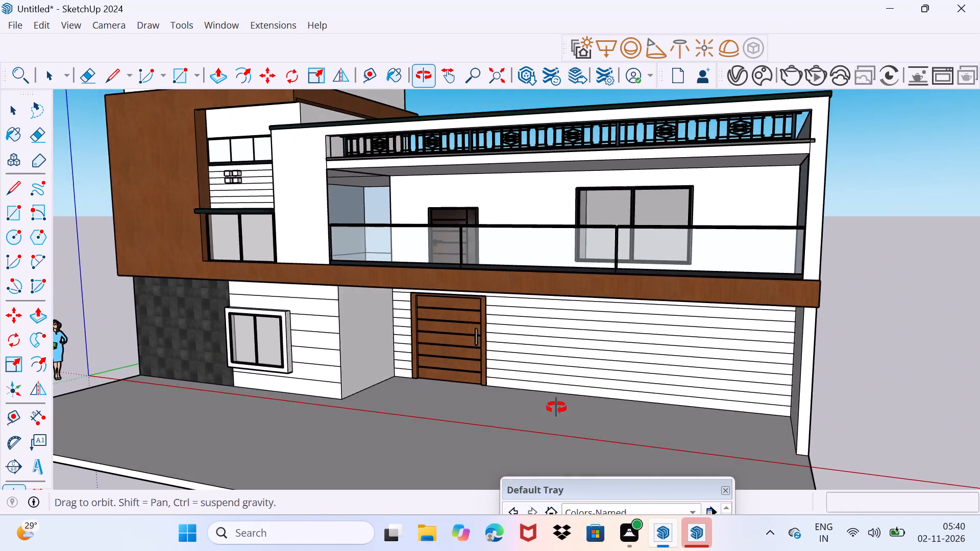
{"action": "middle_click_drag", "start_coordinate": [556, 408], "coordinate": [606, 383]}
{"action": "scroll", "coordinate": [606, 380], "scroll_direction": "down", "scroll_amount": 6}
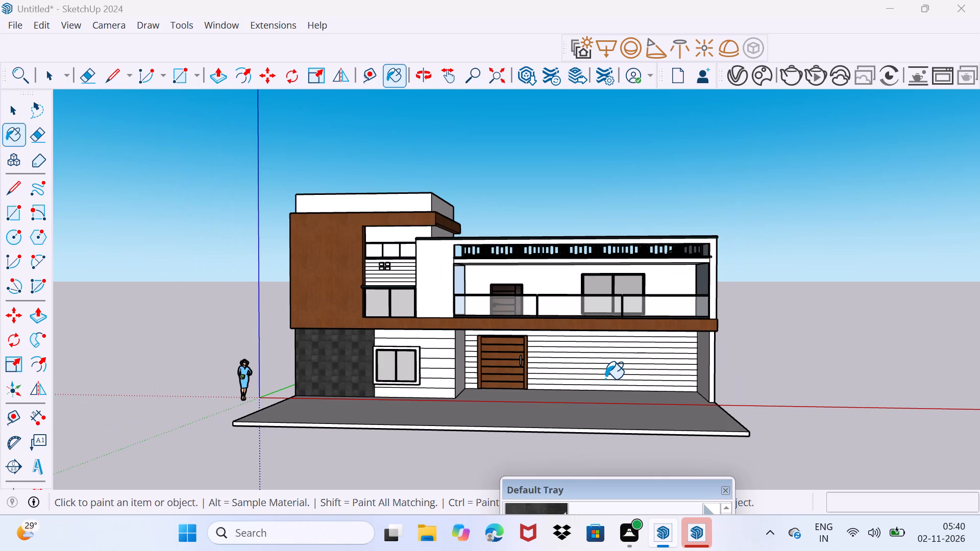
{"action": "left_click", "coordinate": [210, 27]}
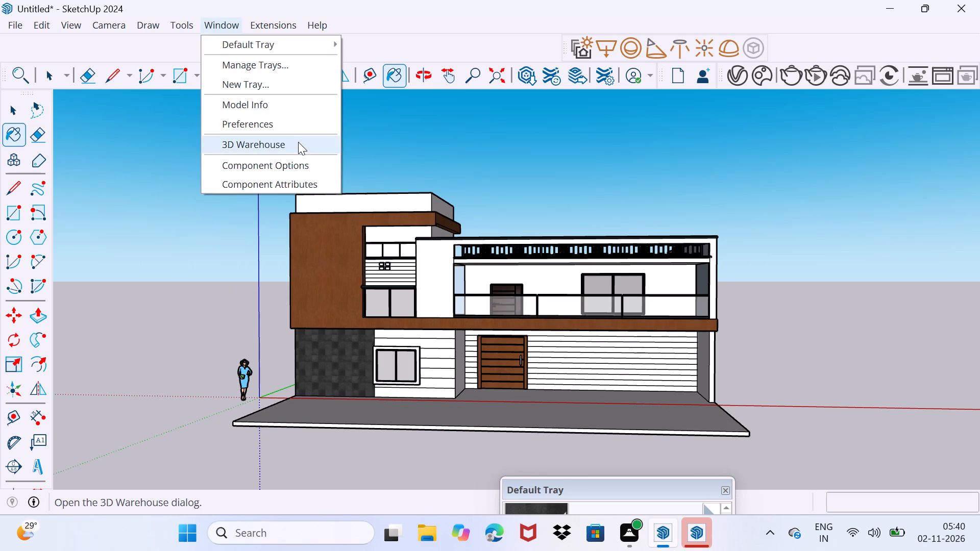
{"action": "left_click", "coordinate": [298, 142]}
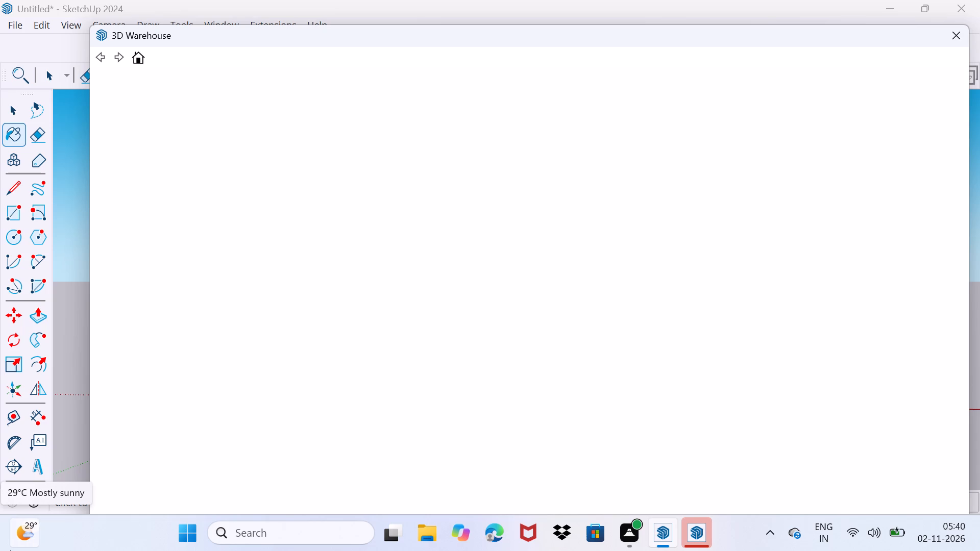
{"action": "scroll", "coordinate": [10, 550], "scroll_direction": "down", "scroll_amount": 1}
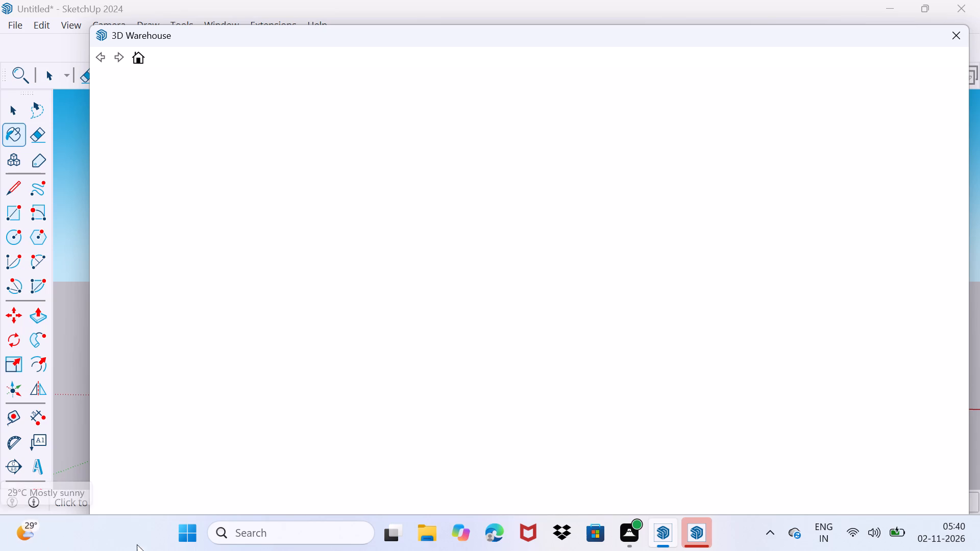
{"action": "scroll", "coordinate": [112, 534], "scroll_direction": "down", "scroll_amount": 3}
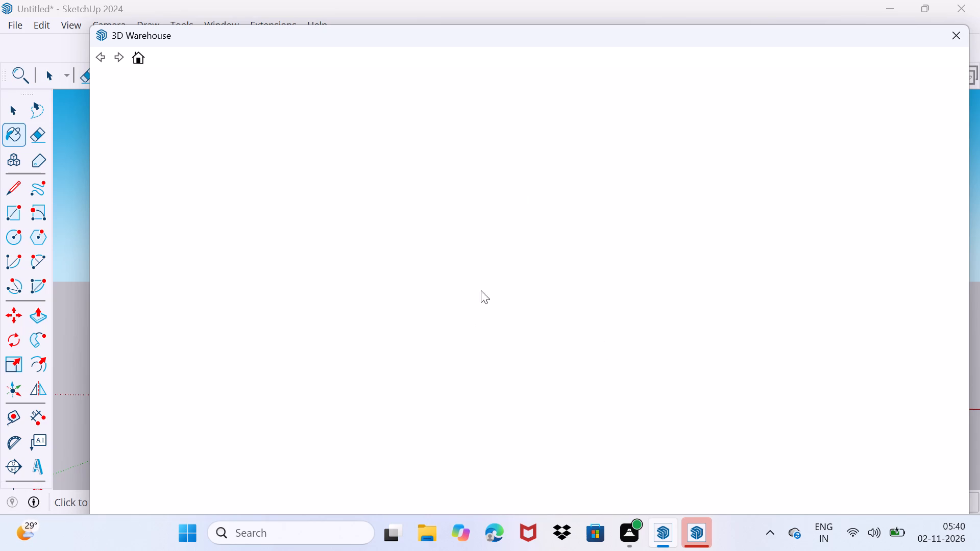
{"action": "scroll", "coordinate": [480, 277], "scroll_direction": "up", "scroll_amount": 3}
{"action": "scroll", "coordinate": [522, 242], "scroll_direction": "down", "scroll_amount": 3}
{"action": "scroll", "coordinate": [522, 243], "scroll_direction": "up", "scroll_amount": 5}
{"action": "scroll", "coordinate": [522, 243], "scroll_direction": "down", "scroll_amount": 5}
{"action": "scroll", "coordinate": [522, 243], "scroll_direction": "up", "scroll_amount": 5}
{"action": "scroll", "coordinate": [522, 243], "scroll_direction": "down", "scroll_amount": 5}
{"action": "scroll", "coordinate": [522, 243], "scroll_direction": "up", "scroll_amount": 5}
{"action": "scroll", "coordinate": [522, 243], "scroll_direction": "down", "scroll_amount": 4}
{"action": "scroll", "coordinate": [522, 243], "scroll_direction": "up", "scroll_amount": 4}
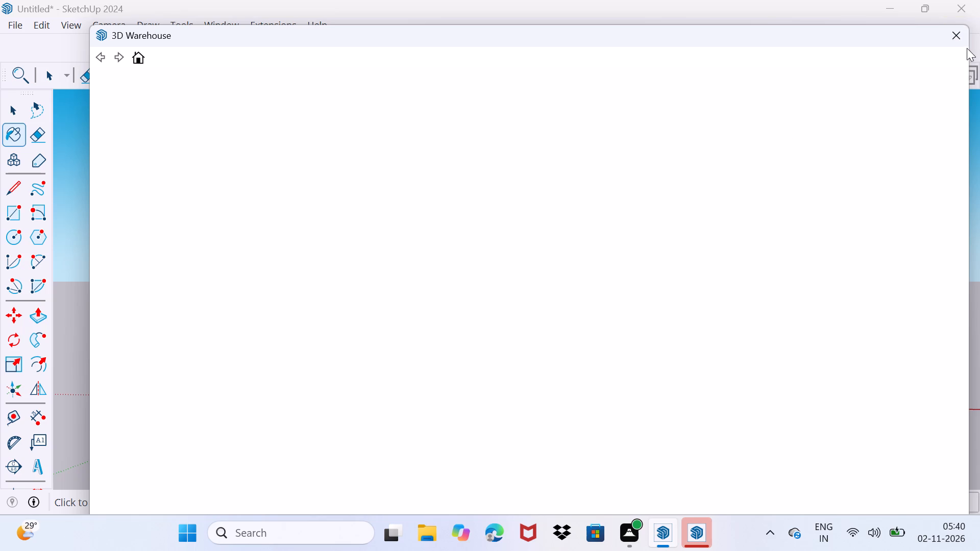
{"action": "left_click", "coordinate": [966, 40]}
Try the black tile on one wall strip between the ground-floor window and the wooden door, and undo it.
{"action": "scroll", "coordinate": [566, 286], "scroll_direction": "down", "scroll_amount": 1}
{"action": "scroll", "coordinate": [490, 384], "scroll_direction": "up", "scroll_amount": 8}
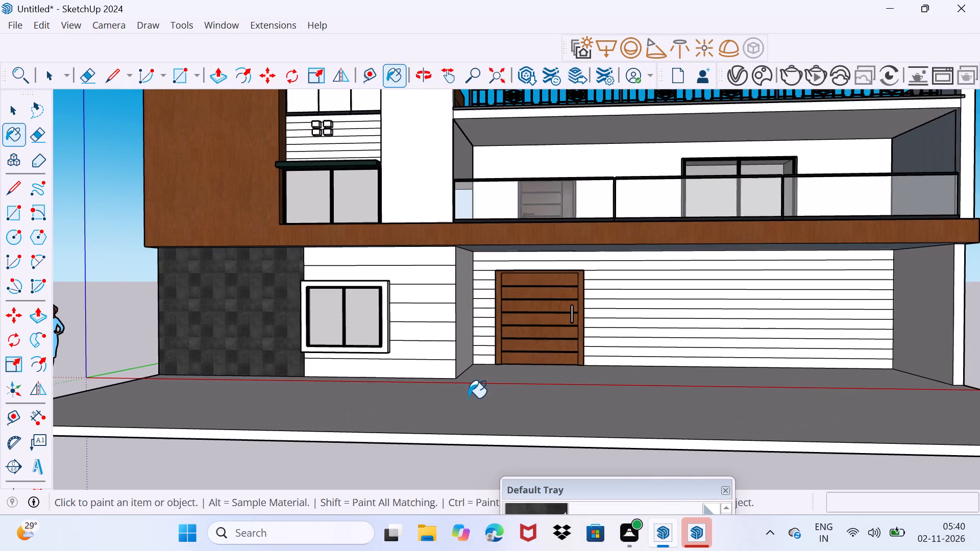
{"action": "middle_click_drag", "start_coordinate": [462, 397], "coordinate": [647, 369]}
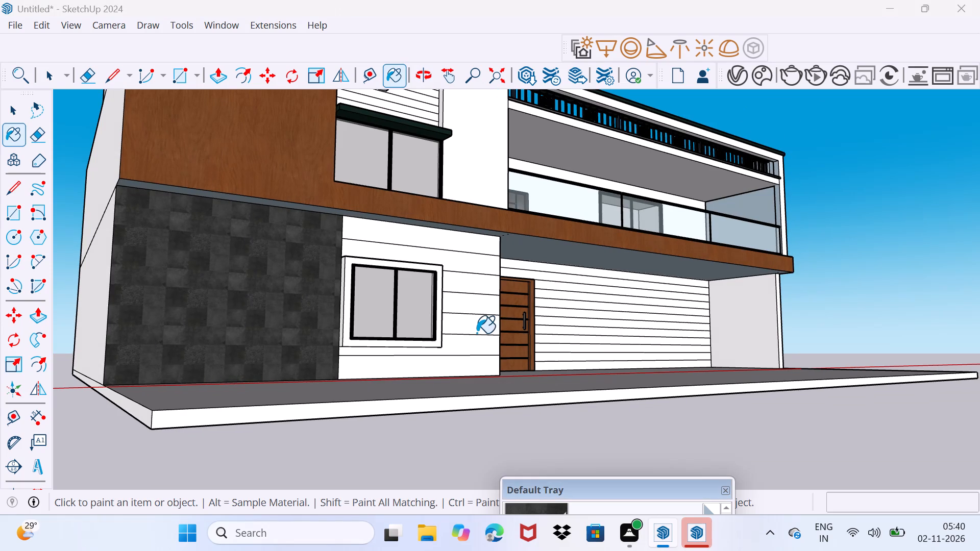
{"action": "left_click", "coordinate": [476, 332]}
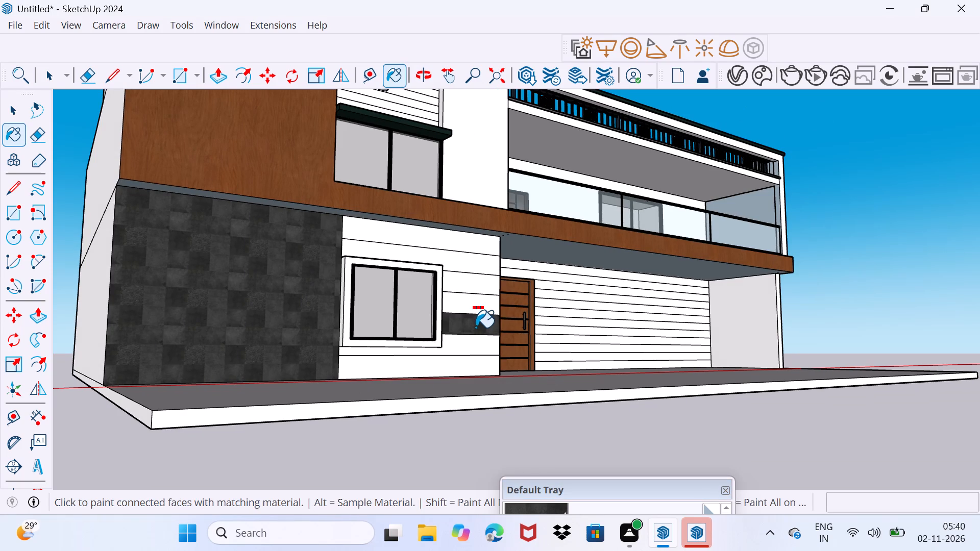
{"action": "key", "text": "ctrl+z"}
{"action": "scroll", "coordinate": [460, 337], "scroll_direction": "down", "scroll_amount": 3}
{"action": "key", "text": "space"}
Copy the front slab's side edge beside the black-tiled wall 1' inward along the slab.
{"action": "scroll", "coordinate": [101, 408], "scroll_direction": "up", "scroll_amount": 3}
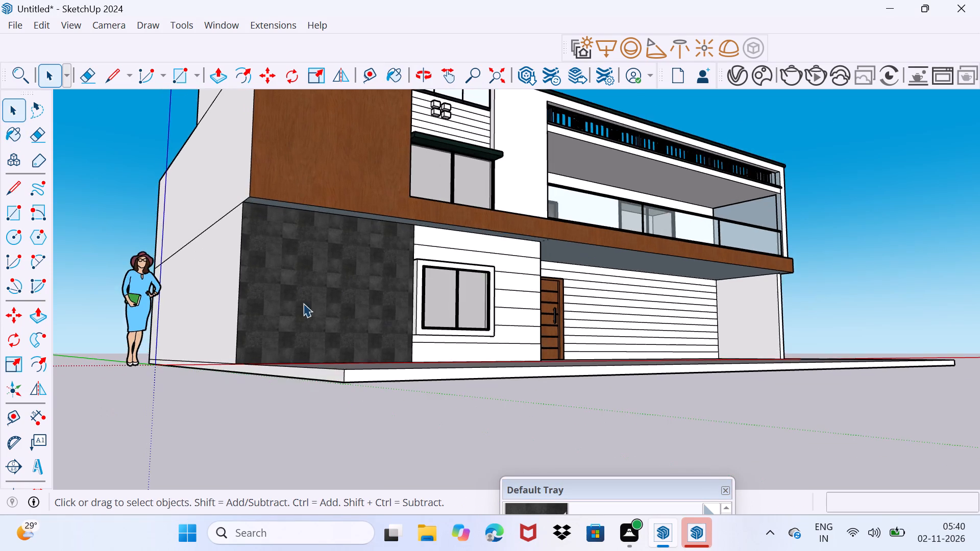
{"action": "middle_click_drag", "start_coordinate": [305, 335], "coordinate": [296, 316]}
{"action": "scroll", "coordinate": [231, 479], "scroll_direction": "up", "scroll_amount": 1}
{"action": "scroll", "coordinate": [296, 355], "scroll_direction": "up", "scroll_amount": 1}
{"action": "left_click", "coordinate": [293, 353]}
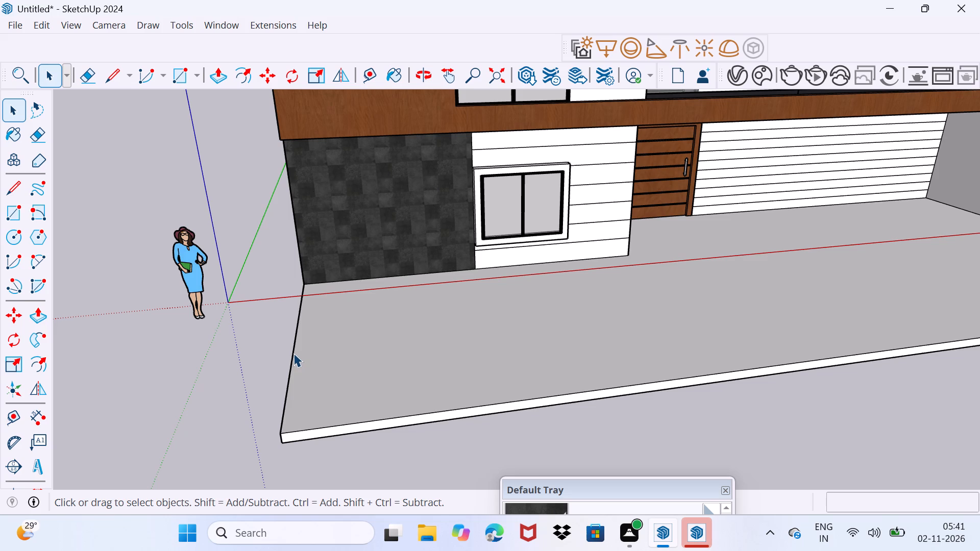
{"action": "key", "text": "m"}
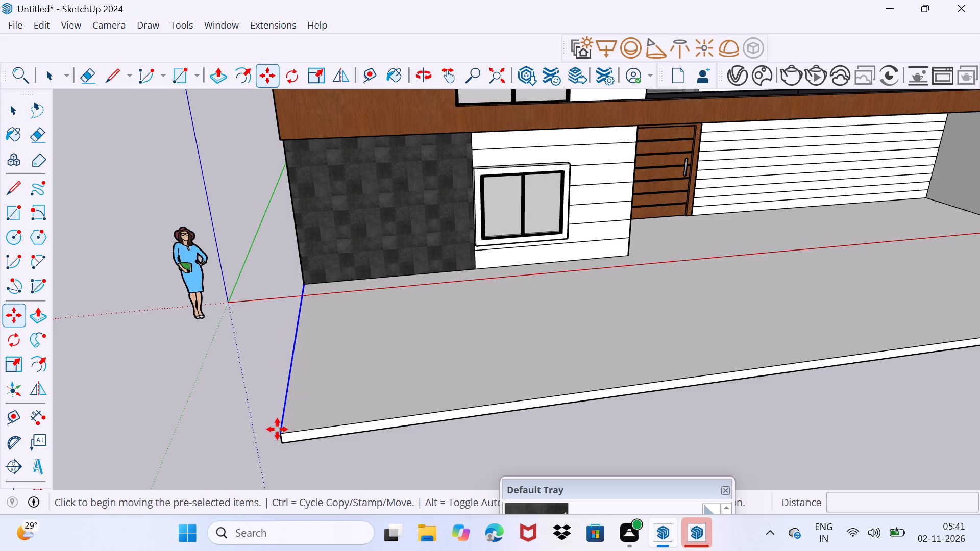
{"action": "left_click", "coordinate": [277, 429]}
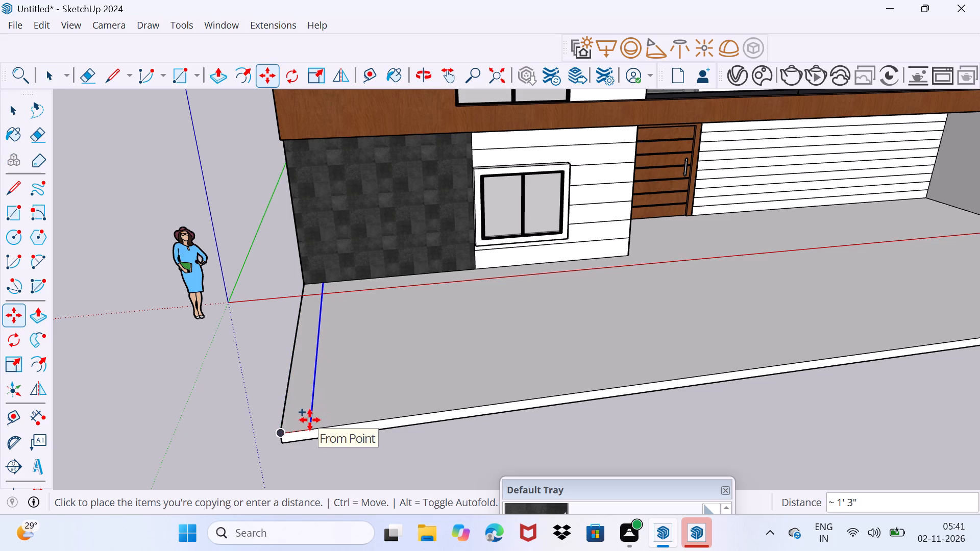
{"action": "type", "text": "1'"}
{"action": "key", "text": "Return"}
{"action": "key", "text": "space"}
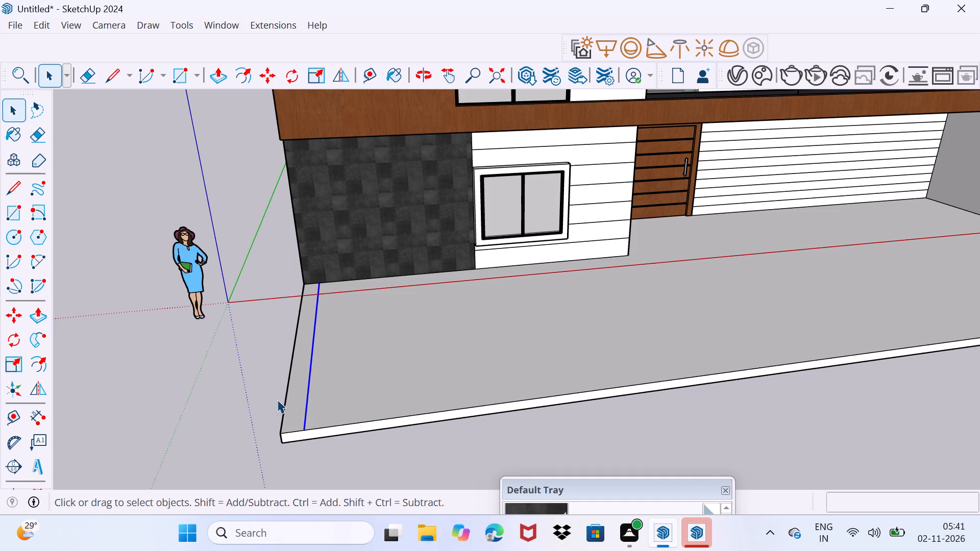
{"action": "left_click_drag", "start_coordinate": [291, 393], "coordinate": [316, 353]}
Draw a line across the narrow edge strip a short distance back from the slab's front corner.
{"action": "middle_click_drag", "start_coordinate": [275, 312], "coordinate": [326, 313]}
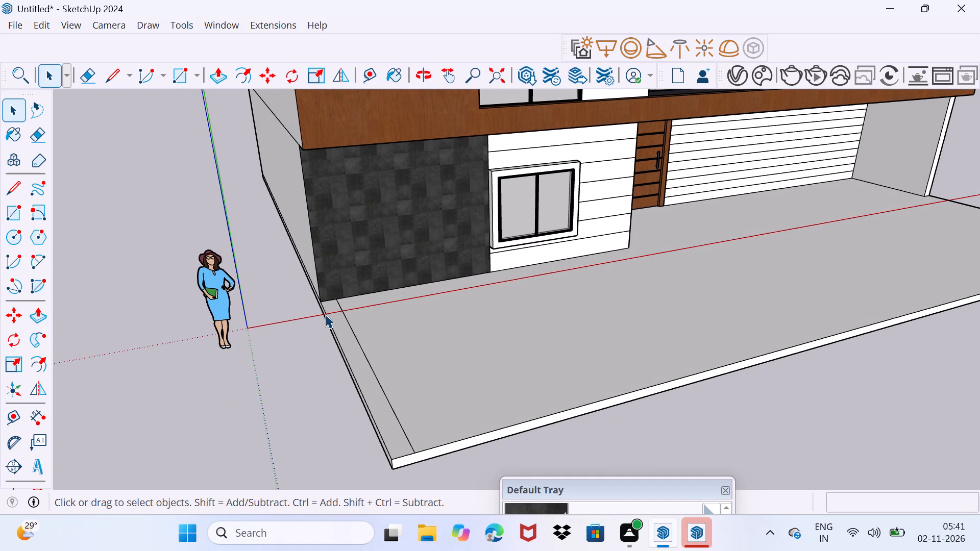
{"action": "key", "text": "l"}
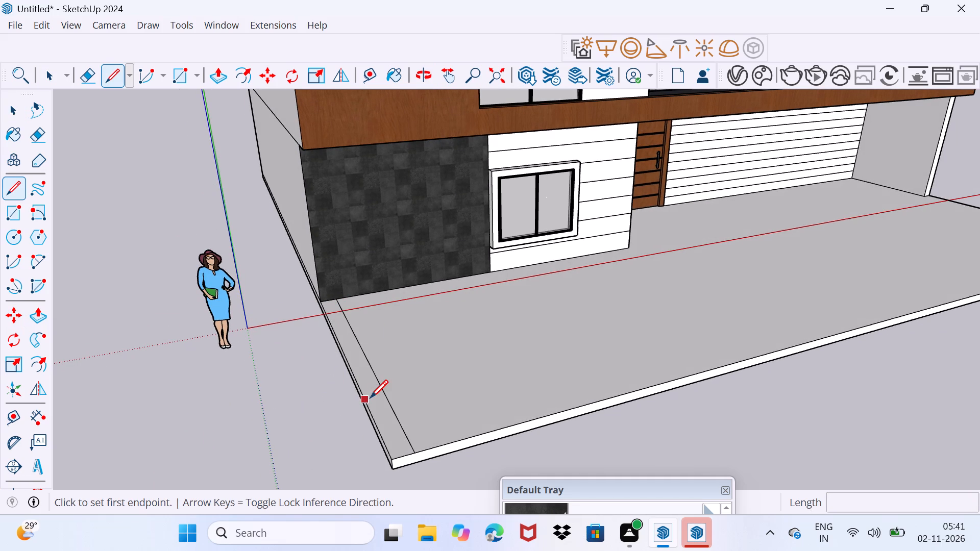
{"action": "left_click", "coordinate": [373, 416]}
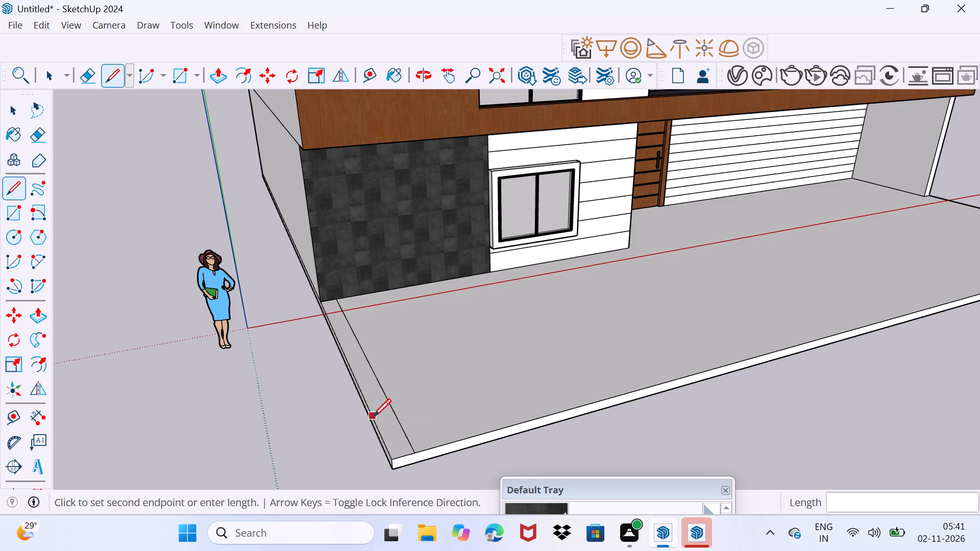
{"action": "left_click", "coordinate": [391, 410]}
{"action": "key", "text": "space"}
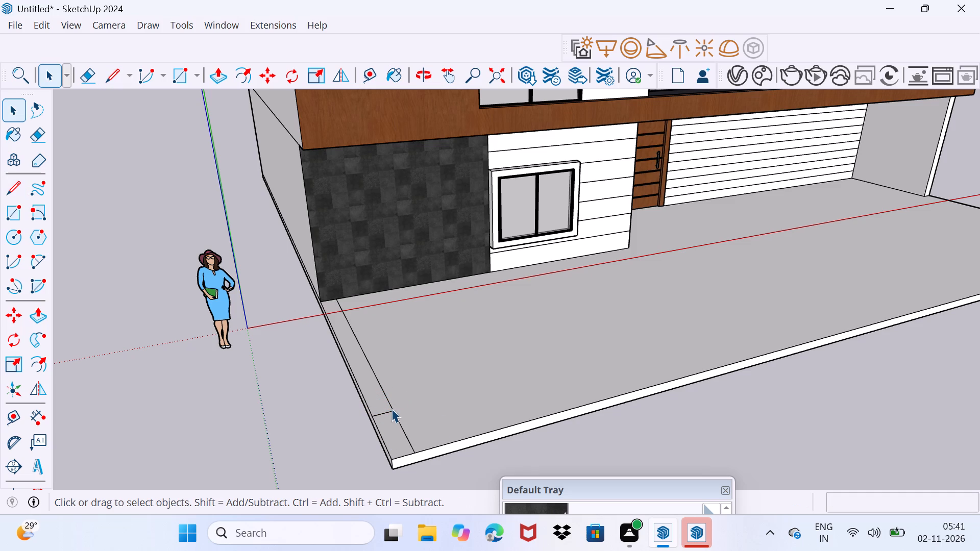
Extrude the longer part of the strip up 5' to form a side boundary wall against the house.
{"action": "scroll", "coordinate": [391, 407], "scroll_direction": "up", "scroll_amount": 3}
{"action": "left_click", "coordinate": [372, 399]}
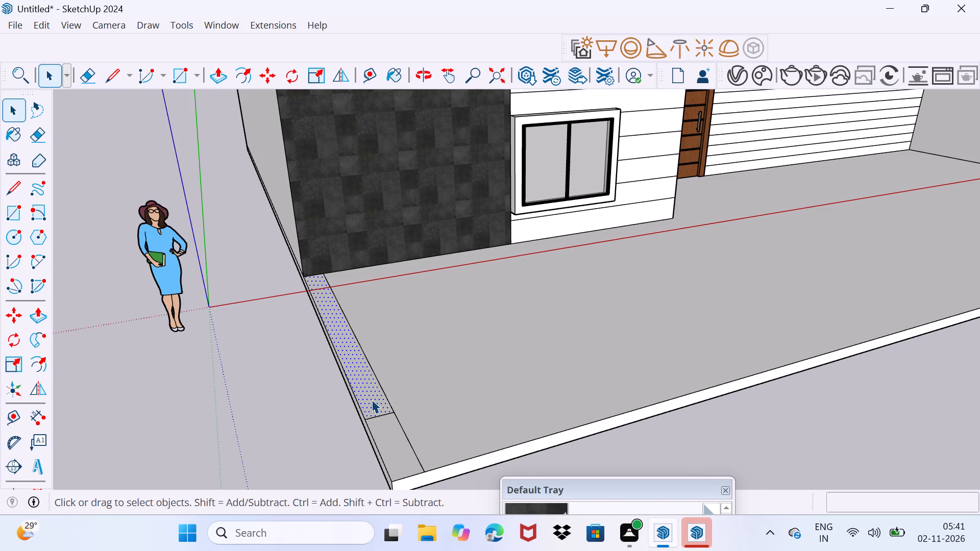
{"action": "key", "text": "p"}
{"action": "left_click", "coordinate": [372, 399]}
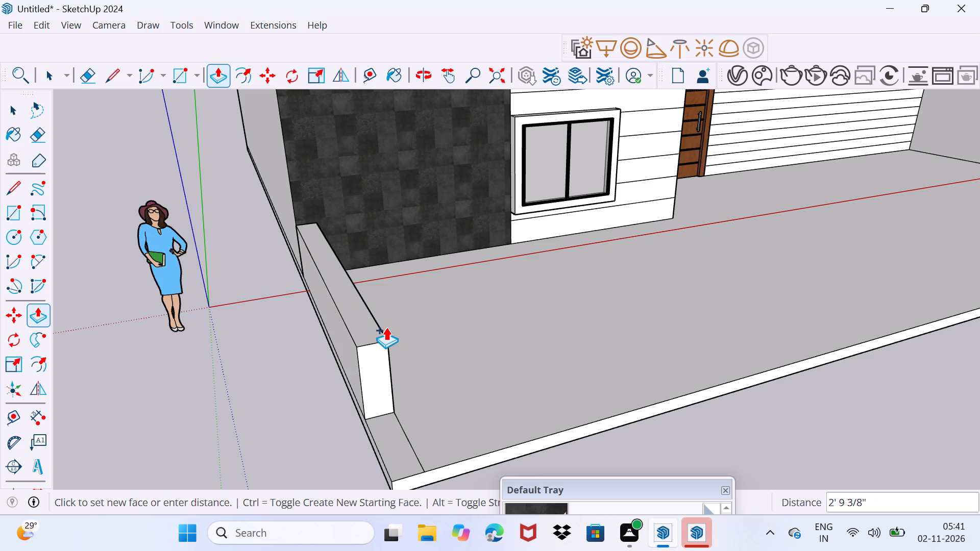
{"action": "type", "text": "5'"}
{"action": "key", "text": "Return"}
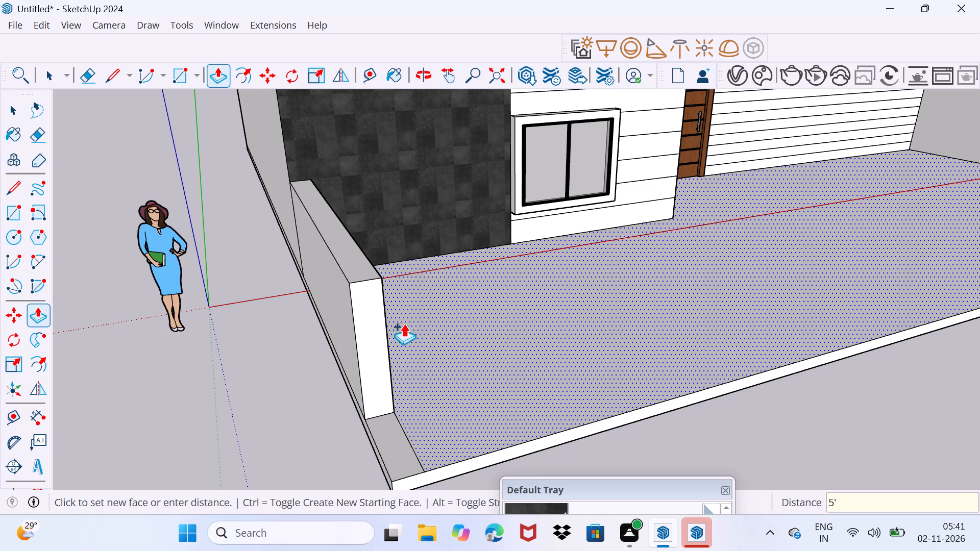
Draw a full-height rectangle about 1' 2 7/8" wide by 5' on the side wall's inner face at its front end.
{"action": "scroll", "coordinate": [406, 325], "scroll_direction": "down", "scroll_amount": 3}
{"action": "middle_click_drag", "start_coordinate": [412, 346], "coordinate": [151, 319]}
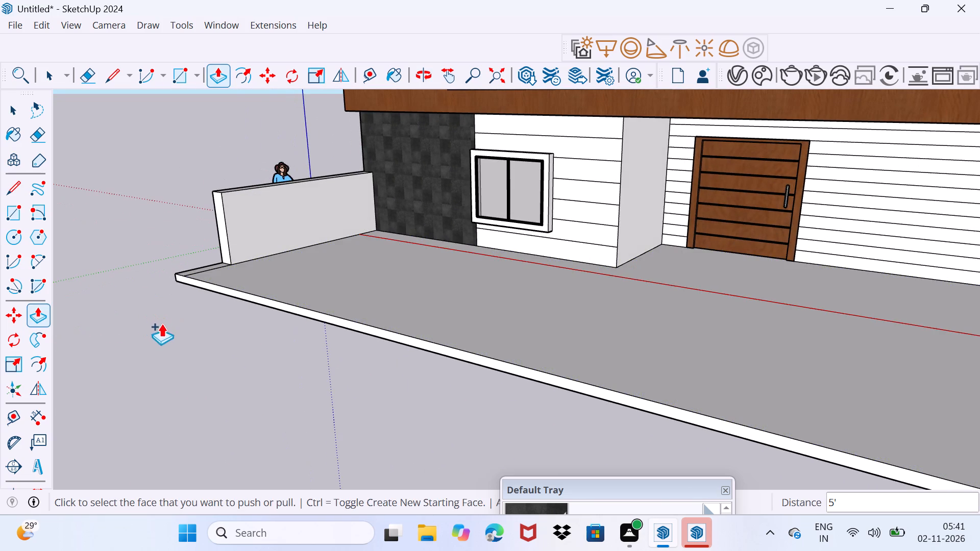
{"action": "key", "text": "space"}
{"action": "scroll", "coordinate": [205, 278], "scroll_direction": "up", "scroll_amount": 2}
{"action": "middle_click_drag", "start_coordinate": [209, 270], "coordinate": [194, 267]}
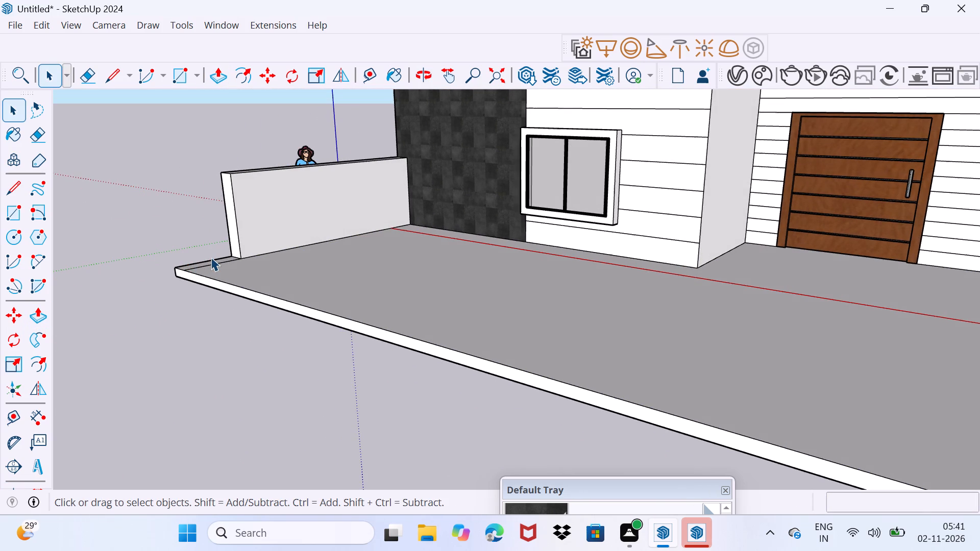
{"action": "key", "text": "r"}
{"action": "left_click", "coordinate": [233, 176]}
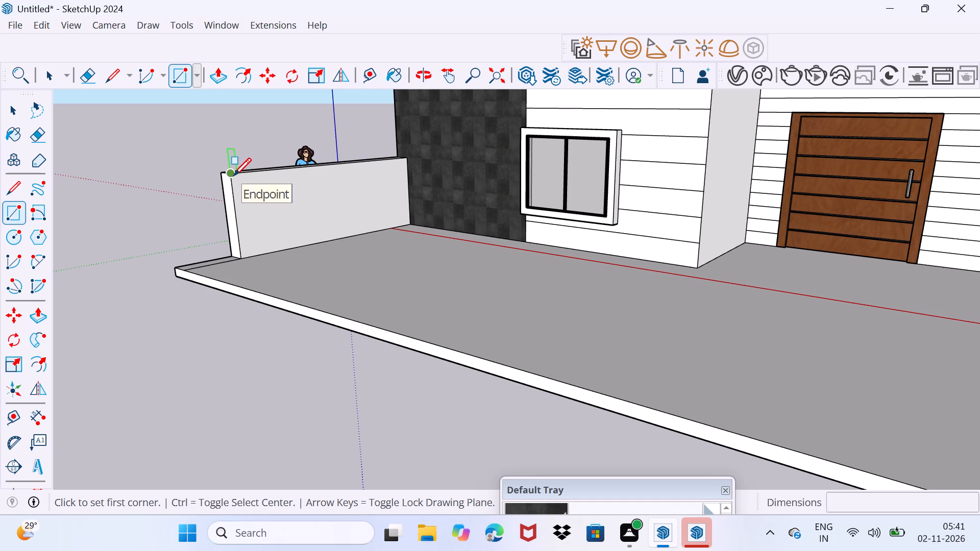
{"action": "left_click", "coordinate": [260, 256]}
{"action": "key", "text": "space"}
Extrude the new rectangle about 28' 2" along the slab to form the front boundary wall.
{"action": "type", "text": "p"}
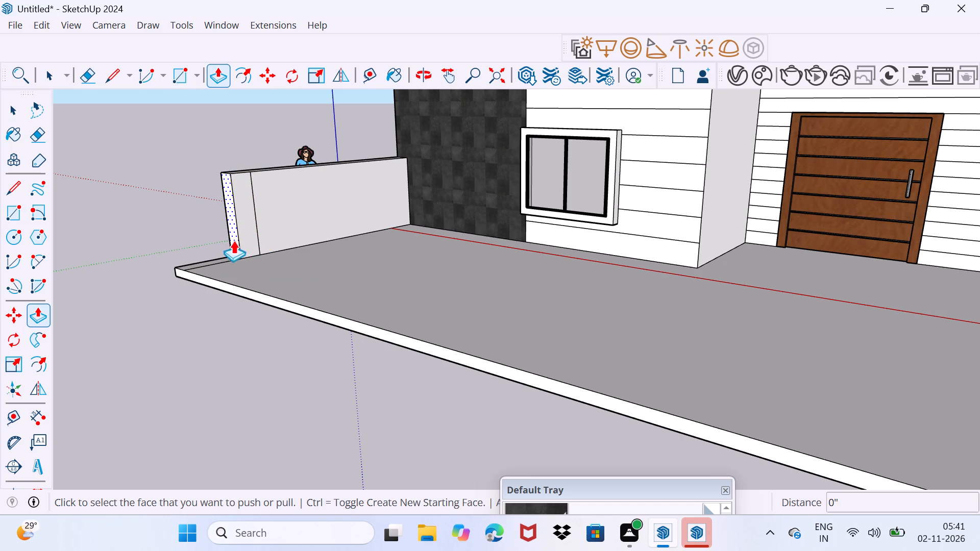
{"action": "left_click", "coordinate": [247, 228]}
{"action": "scroll", "coordinate": [440, 275], "scroll_direction": "down", "scroll_amount": 3}
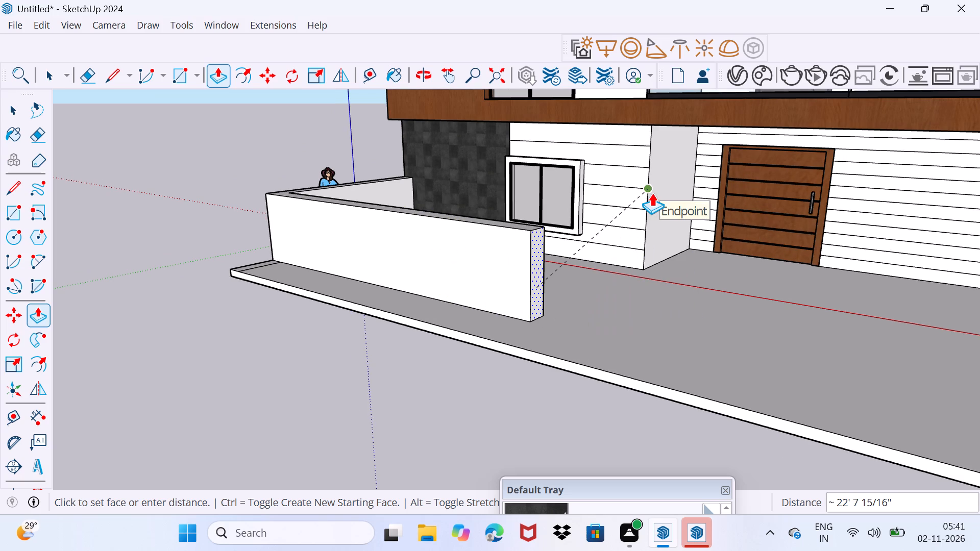
{"action": "left_click", "coordinate": [639, 245]}
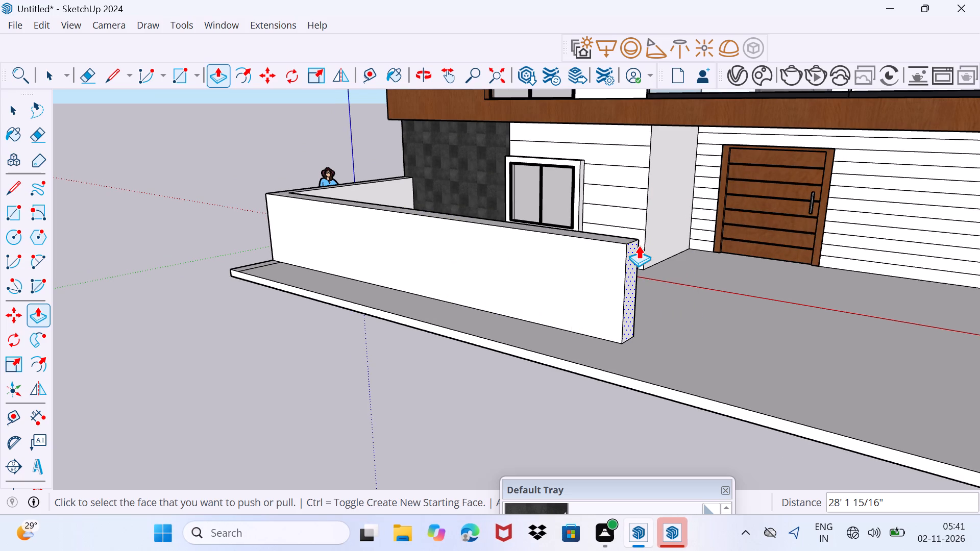
{"action": "scroll", "coordinate": [667, 332], "scroll_direction": "down", "scroll_amount": 6}
{"action": "key", "text": "space"}
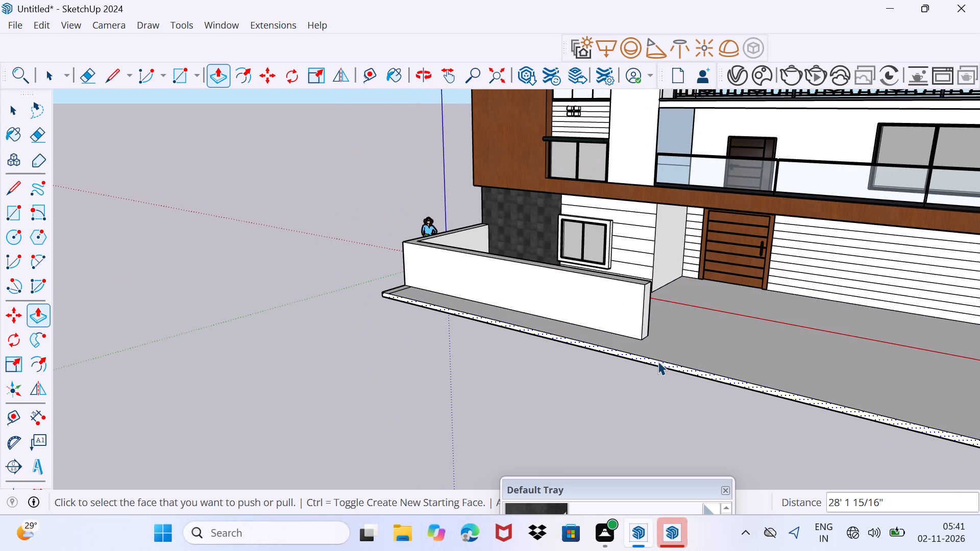
Place two parallel guides from the base corners of the front wall's free end to the slab's far side edge.
{"action": "scroll", "coordinate": [638, 328], "scroll_direction": "up", "scroll_amount": 2}
{"action": "middle_click_drag", "start_coordinate": [678, 340], "coordinate": [570, 350]}
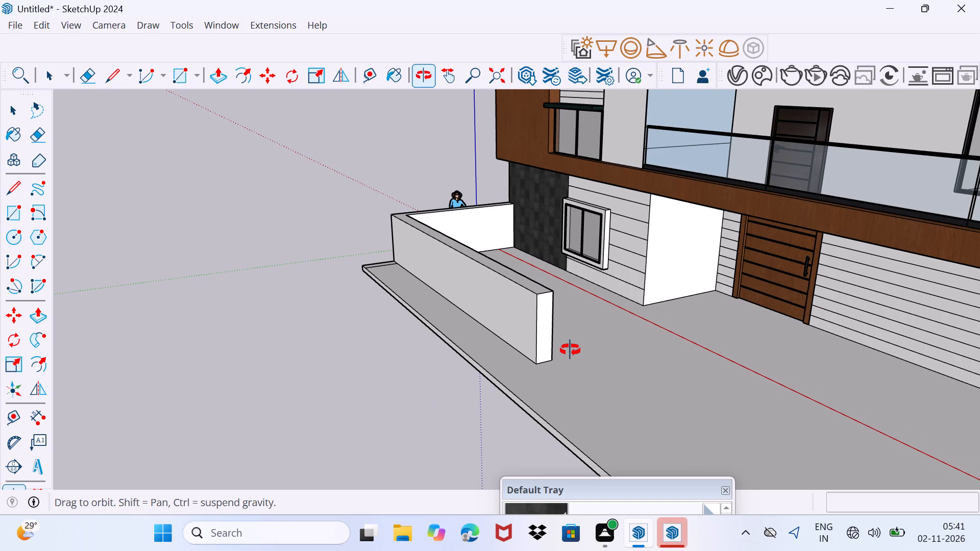
{"action": "middle_click_drag", "start_coordinate": [570, 350], "coordinate": [508, 234]}
{"action": "middle_click_drag", "start_coordinate": [500, 262], "coordinate": [507, 288]}
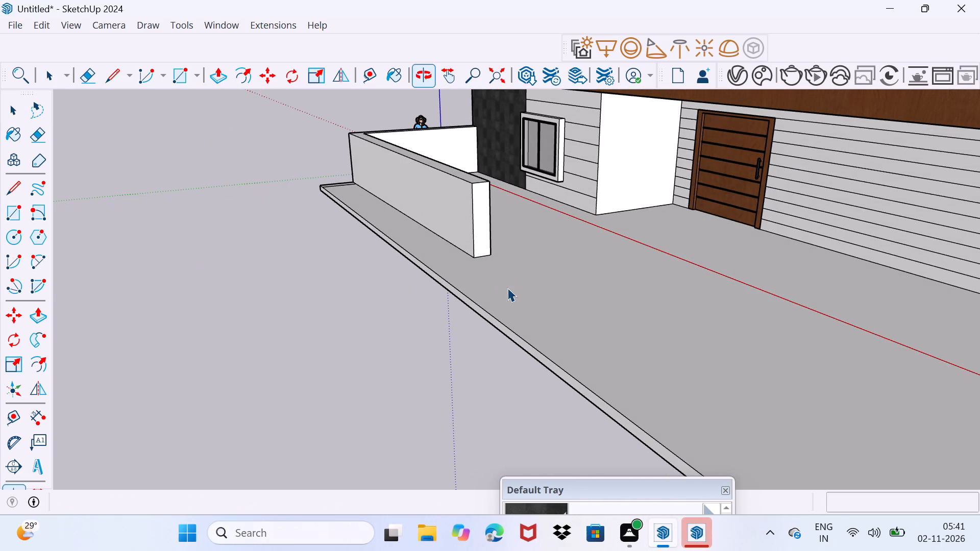
{"action": "key", "text": "t"}
{"action": "left_click", "coordinate": [477, 259]}
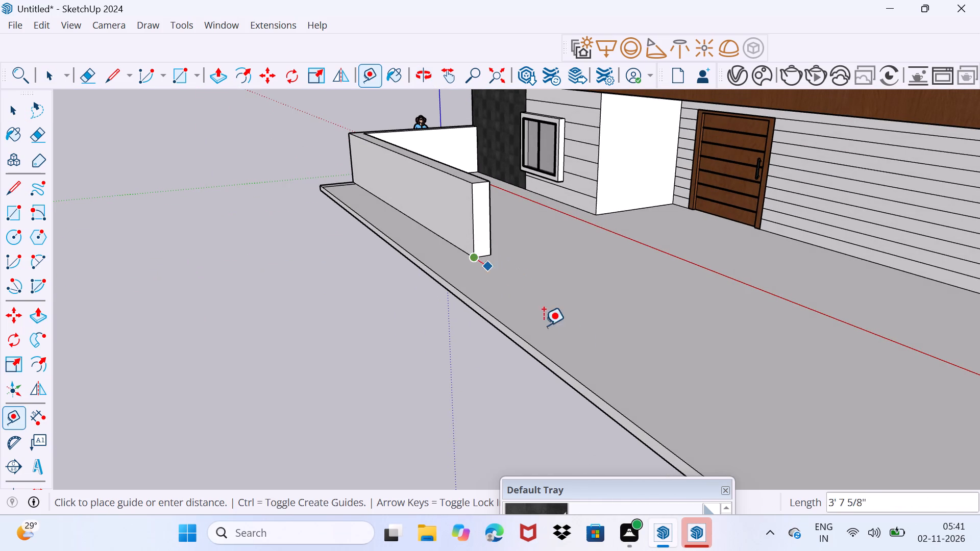
{"action": "scroll", "coordinate": [581, 357], "scroll_direction": "down", "scroll_amount": 9}
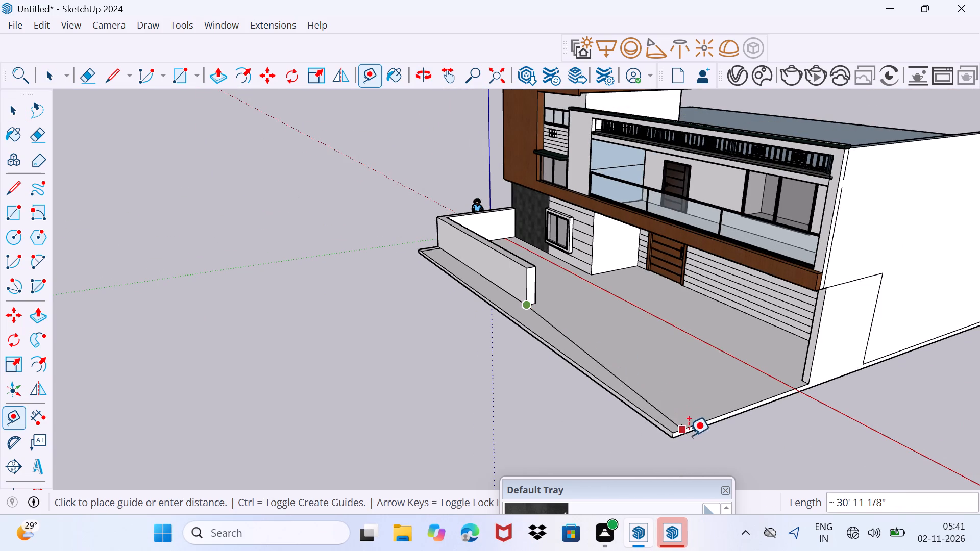
{"action": "left_click", "coordinate": [707, 436]}
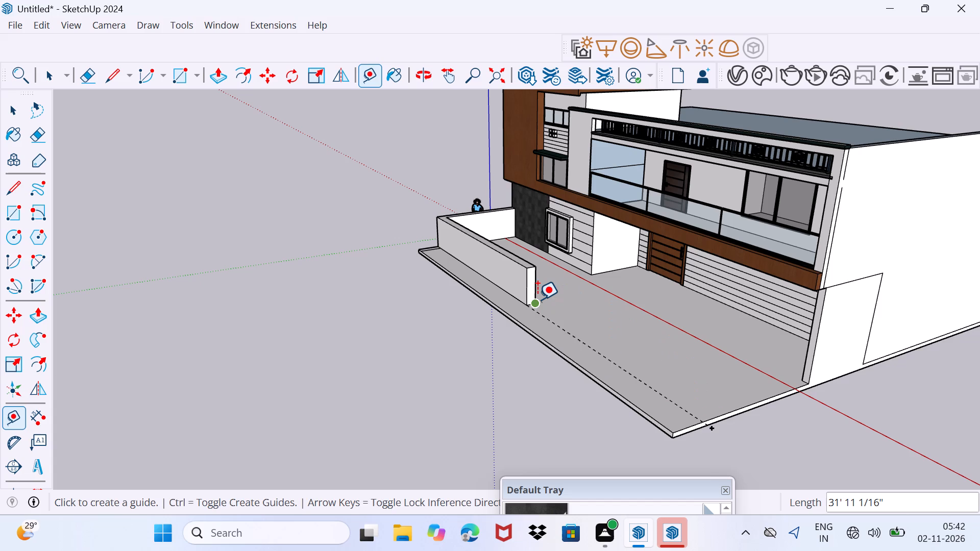
{"action": "left_click", "coordinate": [537, 299]}
{"action": "left_click", "coordinate": [722, 421]}
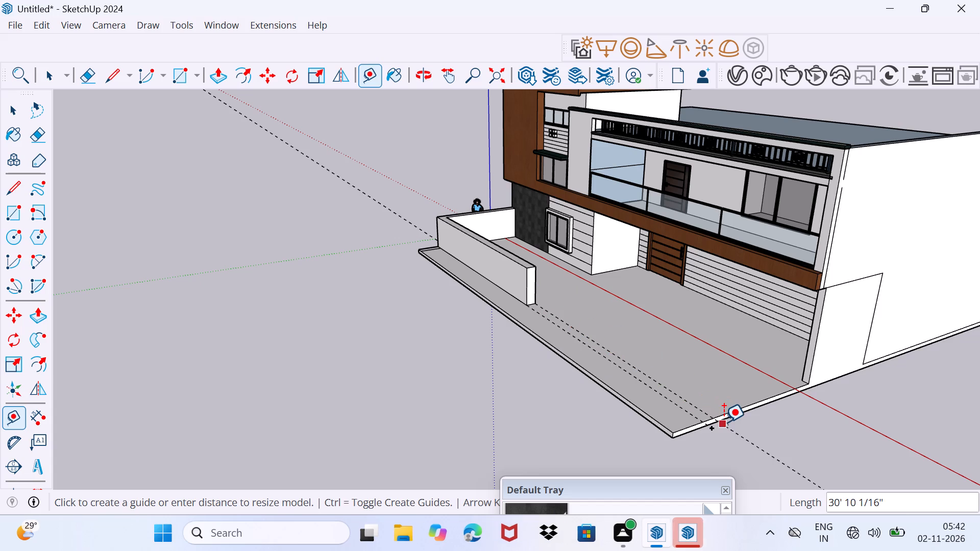
{"action": "key", "text": "space"}
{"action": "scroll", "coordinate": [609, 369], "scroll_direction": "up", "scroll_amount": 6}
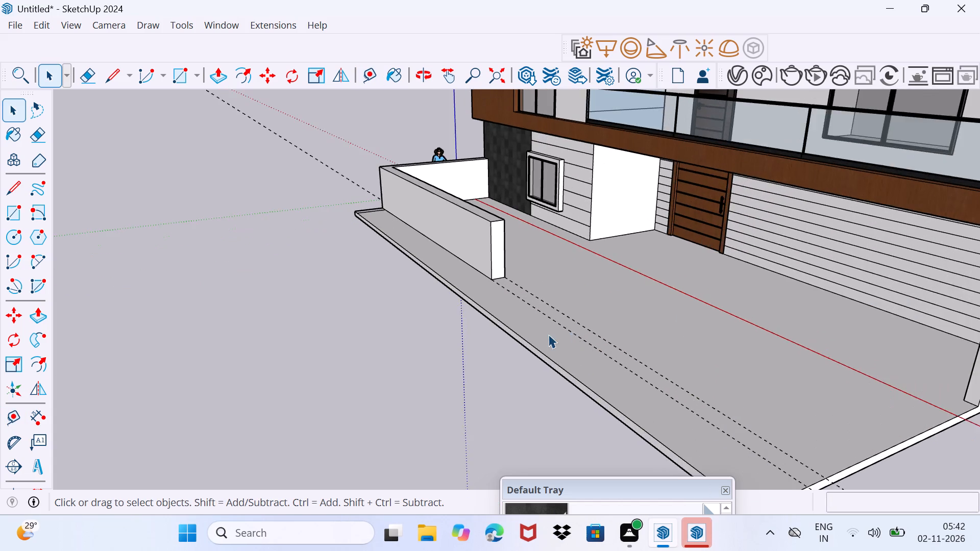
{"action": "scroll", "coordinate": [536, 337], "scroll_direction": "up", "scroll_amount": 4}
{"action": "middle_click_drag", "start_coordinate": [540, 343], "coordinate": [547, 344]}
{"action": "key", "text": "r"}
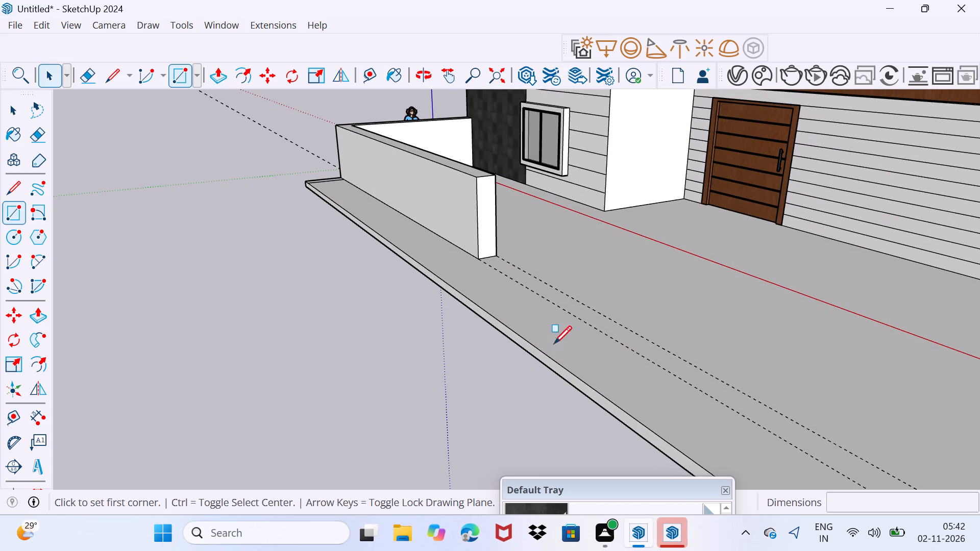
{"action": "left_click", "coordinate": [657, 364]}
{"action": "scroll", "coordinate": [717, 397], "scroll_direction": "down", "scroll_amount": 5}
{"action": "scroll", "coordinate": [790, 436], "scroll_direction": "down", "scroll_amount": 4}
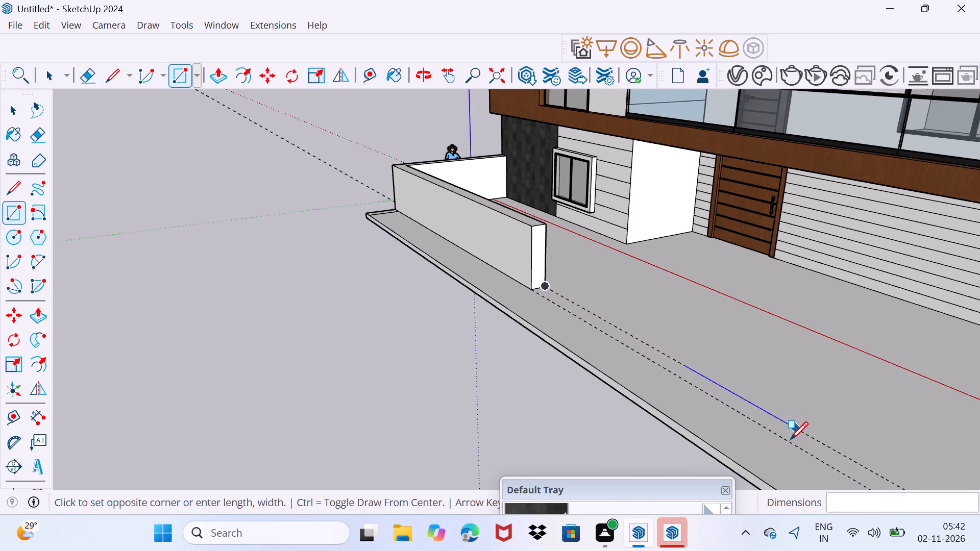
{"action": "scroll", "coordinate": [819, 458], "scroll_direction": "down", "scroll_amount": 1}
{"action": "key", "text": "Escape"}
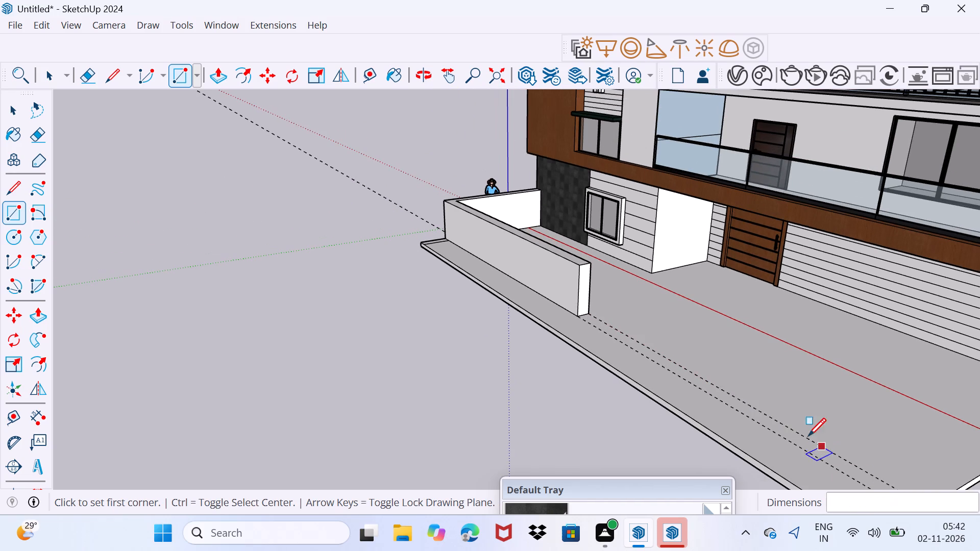
Draw a rectangle about 1' 2 7/8" by 16' 1" between the two guides, ending at the slab's far side edge.
{"action": "scroll", "coordinate": [787, 409], "scroll_direction": "down", "scroll_amount": 3}
{"action": "middle_click_drag", "start_coordinate": [805, 456], "coordinate": [666, 349]}
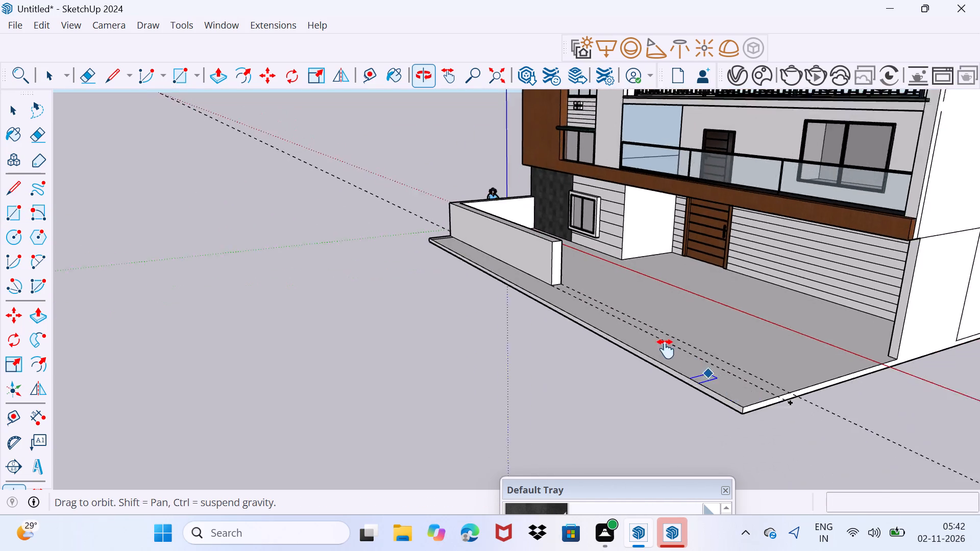
{"action": "middle_click_drag", "start_coordinate": [666, 349], "coordinate": [648, 336]}
{"action": "middle_click_drag", "start_coordinate": [669, 374], "coordinate": [732, 436]}
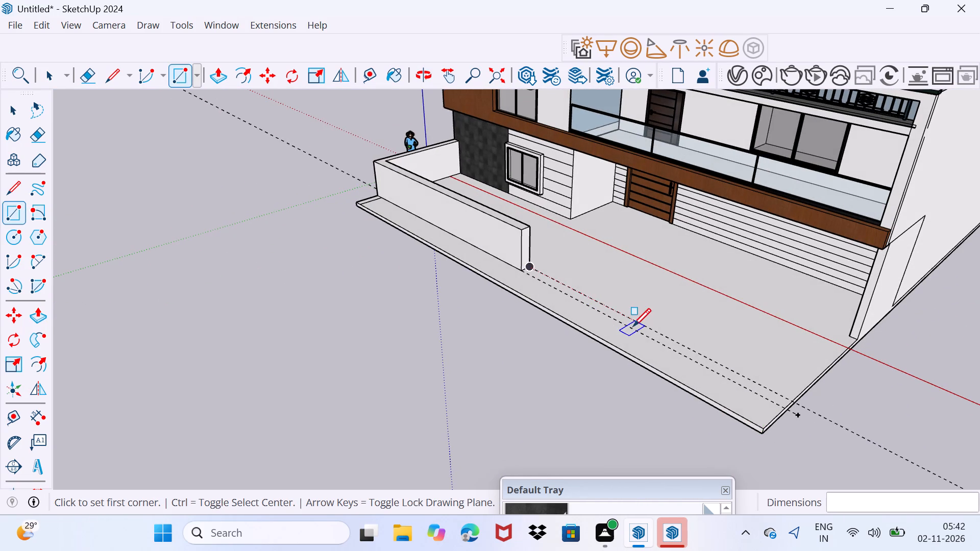
{"action": "left_click", "coordinate": [638, 317]}
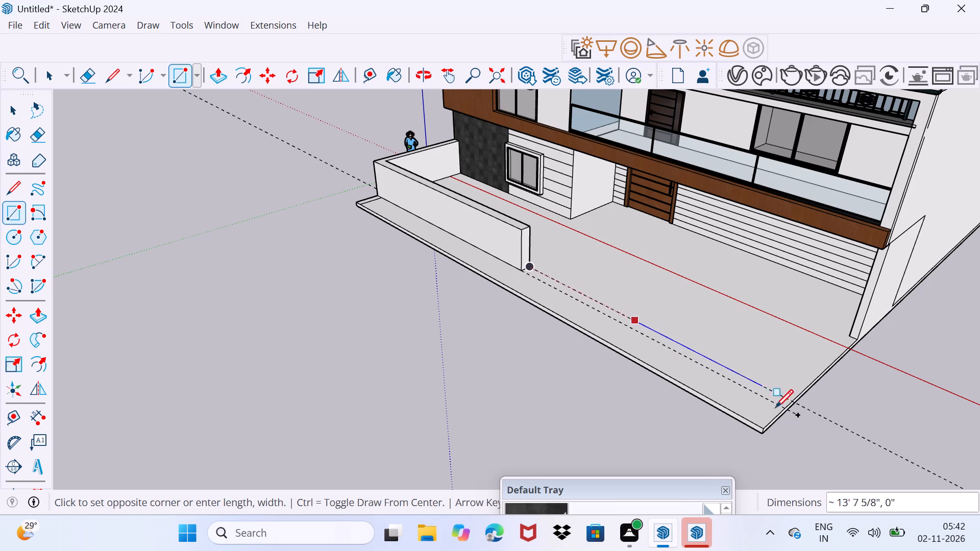
{"action": "scroll", "coordinate": [786, 407], "scroll_direction": "up", "scroll_amount": 4}
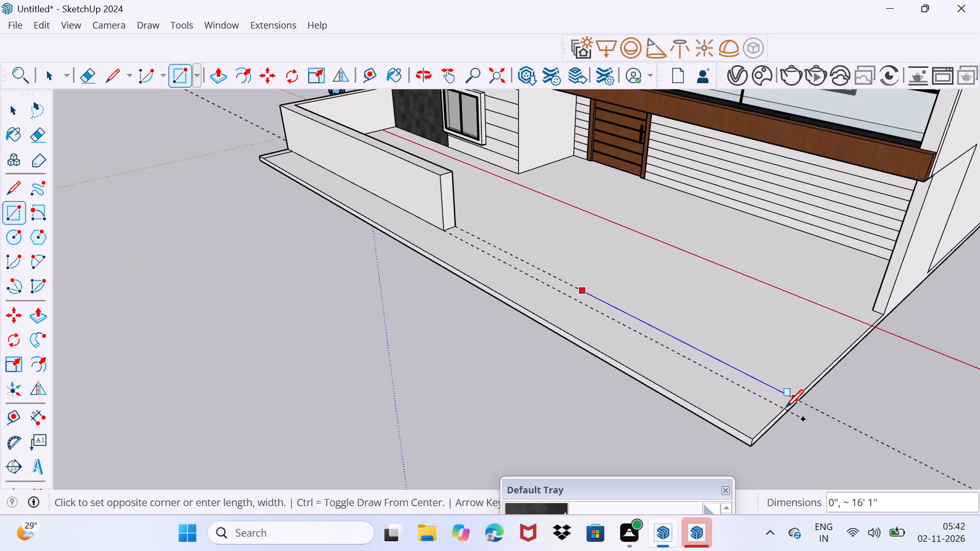
{"action": "scroll", "coordinate": [786, 407], "scroll_direction": "up", "scroll_amount": 5}
{"action": "left_click", "coordinate": [777, 416]}
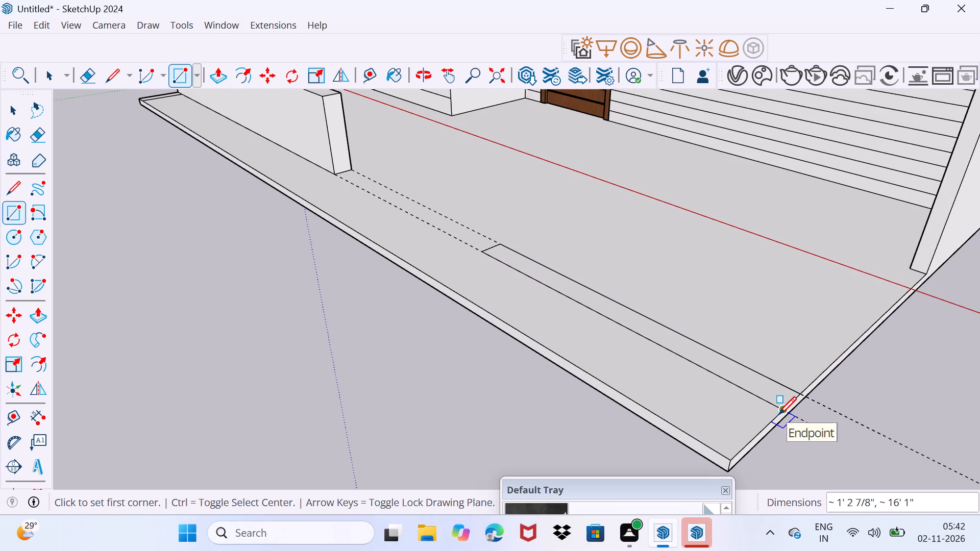
{"action": "key", "text": "space"}
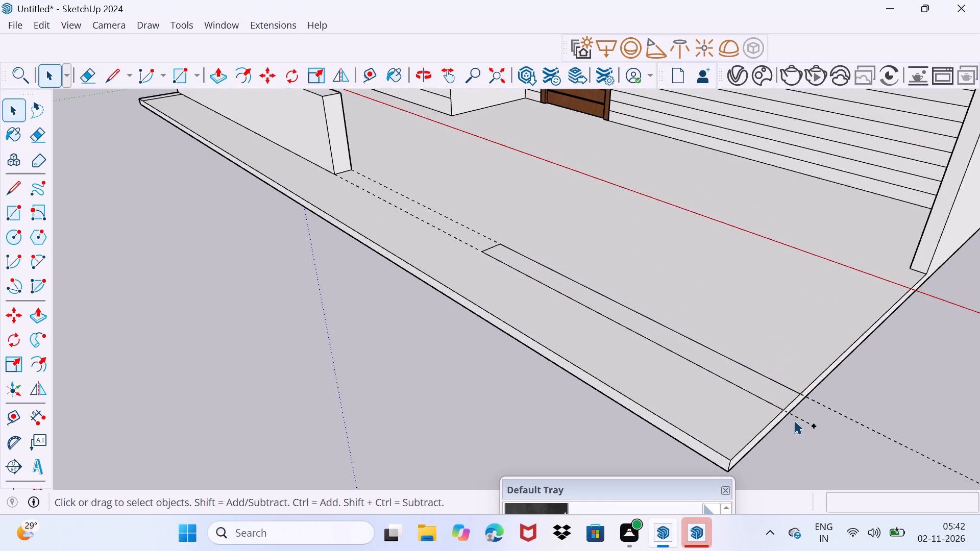
Erase the two dashed guides running from the front wall's free end across the slab.
{"action": "key", "text": "e"}
{"action": "left_click_drag", "start_coordinate": [810, 425], "coordinate": [815, 421]}
{"action": "left_click_drag", "start_coordinate": [843, 416], "coordinate": [836, 425]}
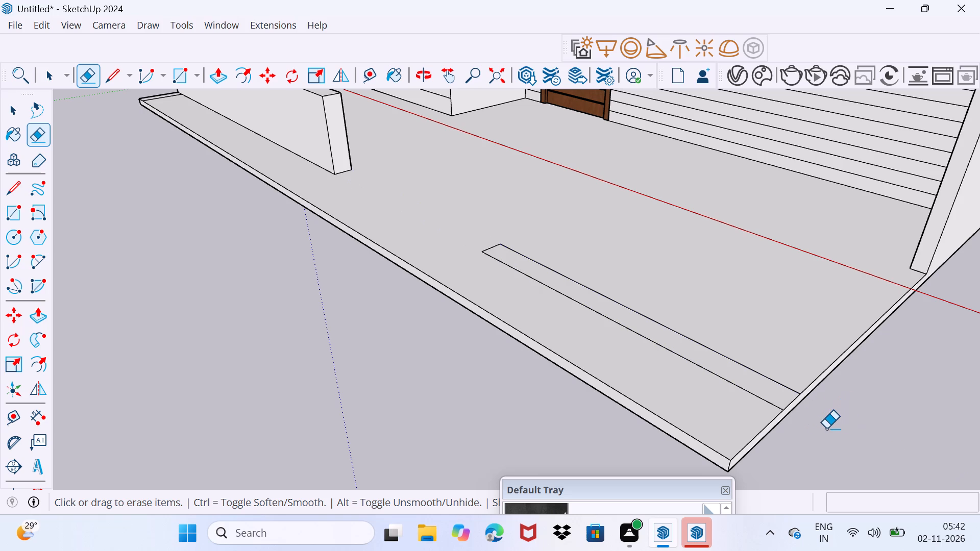
{"action": "key", "text": "space"}
Extrude the long rectangle on the slab up 5' to match the height of the existing front boundary wall.
{"action": "scroll", "coordinate": [509, 272], "scroll_direction": "down", "scroll_amount": 3}
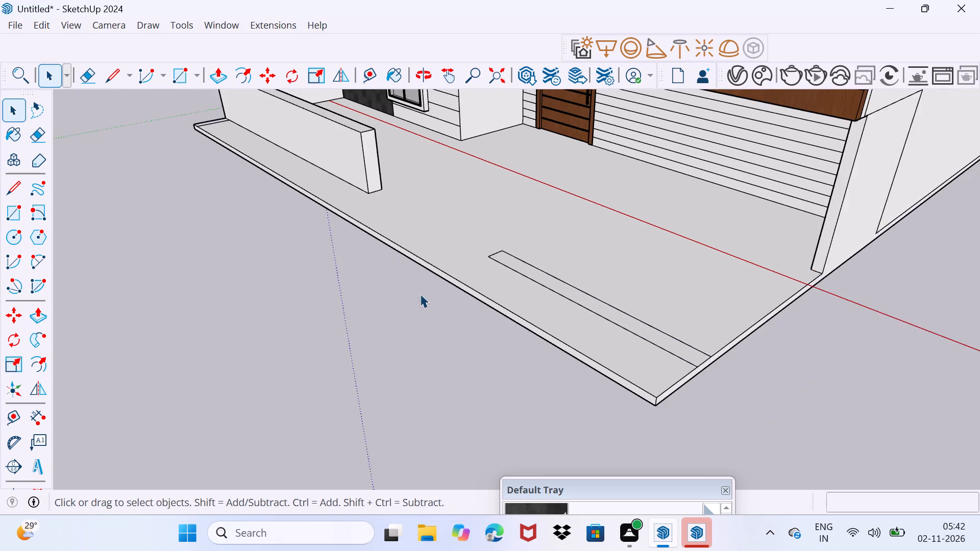
{"action": "middle_click_drag", "start_coordinate": [438, 313], "coordinate": [651, 451]}
{"action": "scroll", "coordinate": [628, 383], "scroll_direction": "up", "scroll_amount": 3}
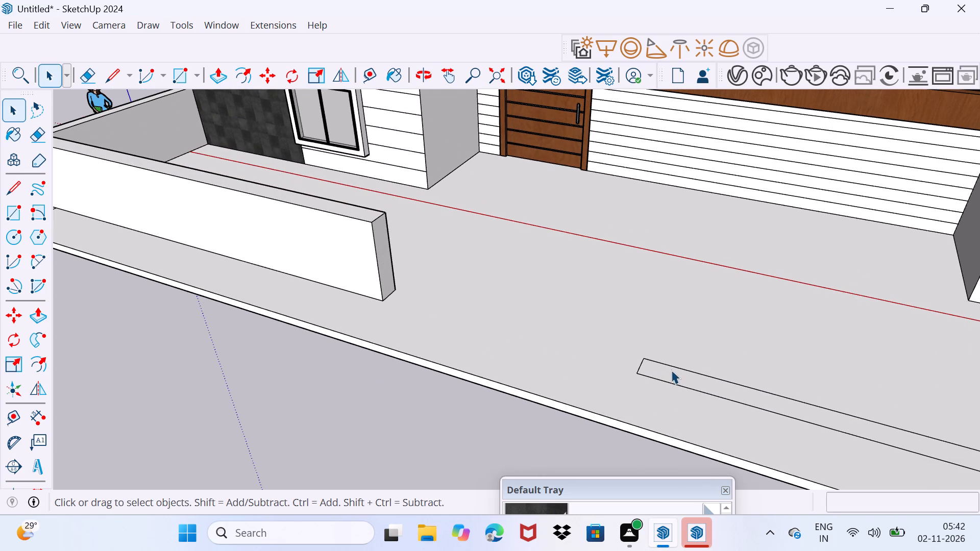
{"action": "left_click", "coordinate": [672, 370]}
{"action": "key", "text": "p"}
{"action": "left_click", "coordinate": [671, 369]}
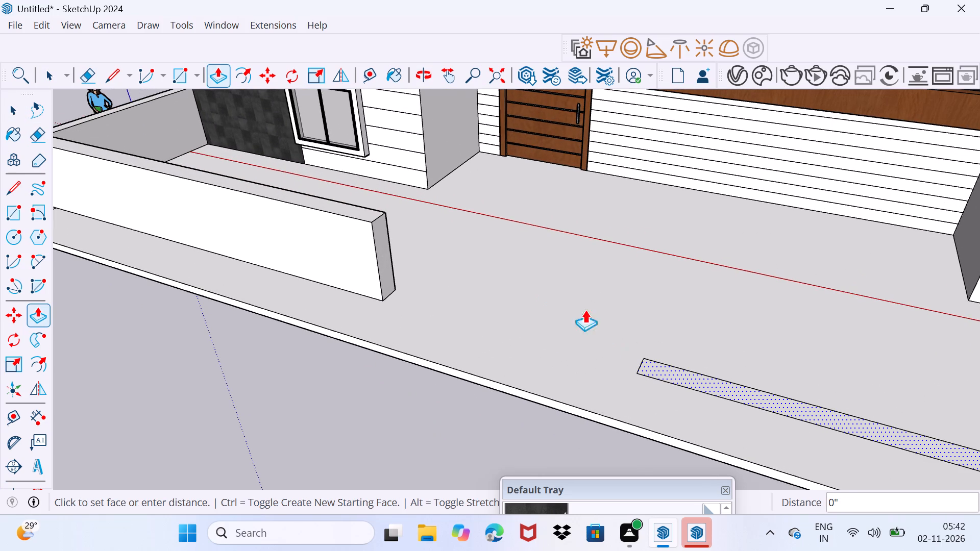
{"action": "left_click", "coordinate": [355, 214]}
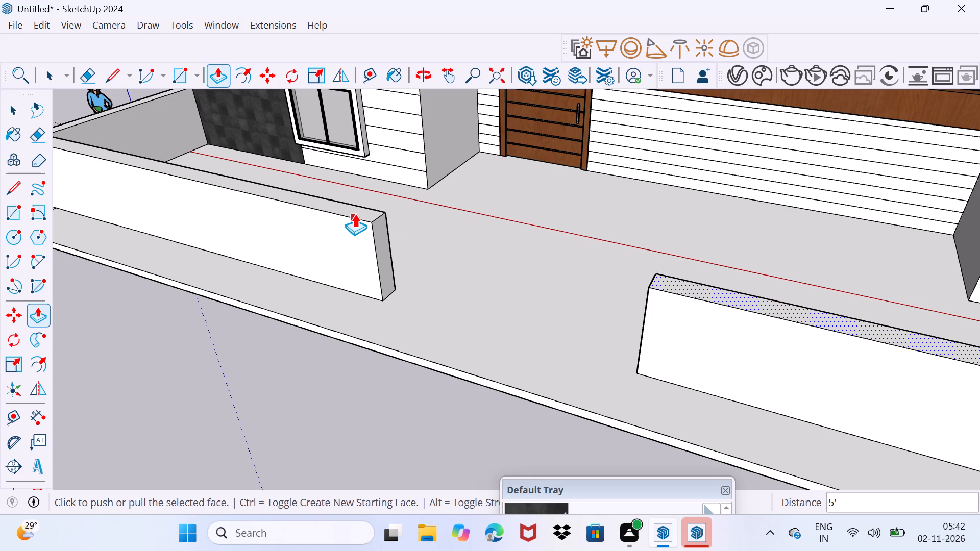
{"action": "key", "text": "space"}
{"action": "left_click_drag", "start_coordinate": [418, 326], "coordinate": [465, 264]}
Draw a full-height rectangle about 1' 1 7/16" by 5' on the new front wall's inner face at its outer end.
{"action": "scroll", "coordinate": [505, 269], "scroll_direction": "down", "scroll_amount": 9}
{"action": "middle_click_drag", "start_coordinate": [722, 341], "coordinate": [577, 319]}
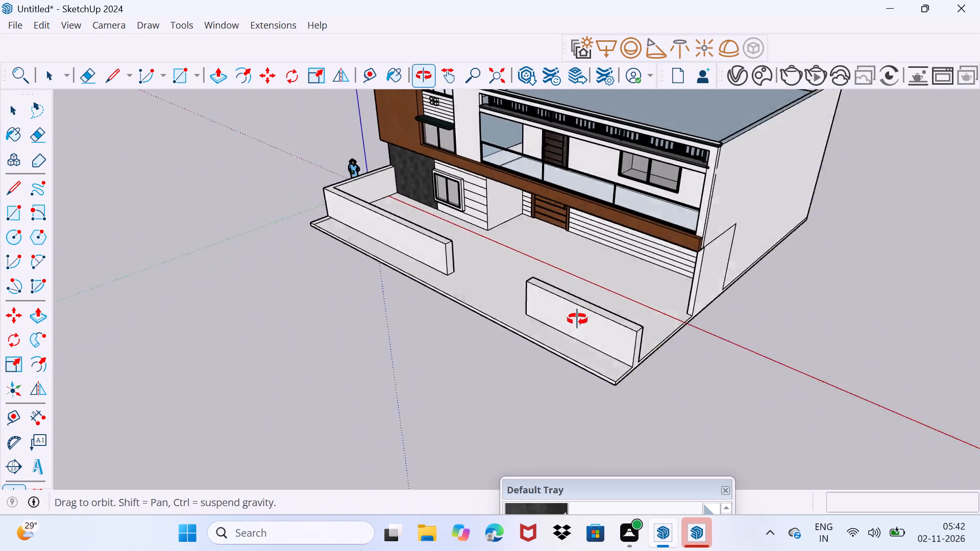
{"action": "middle_click_drag", "start_coordinate": [577, 319], "coordinate": [387, 265]}
{"action": "scroll", "coordinate": [450, 290], "scroll_direction": "up", "scroll_amount": 6}
{"action": "middle_click_drag", "start_coordinate": [457, 322], "coordinate": [376, 315]}
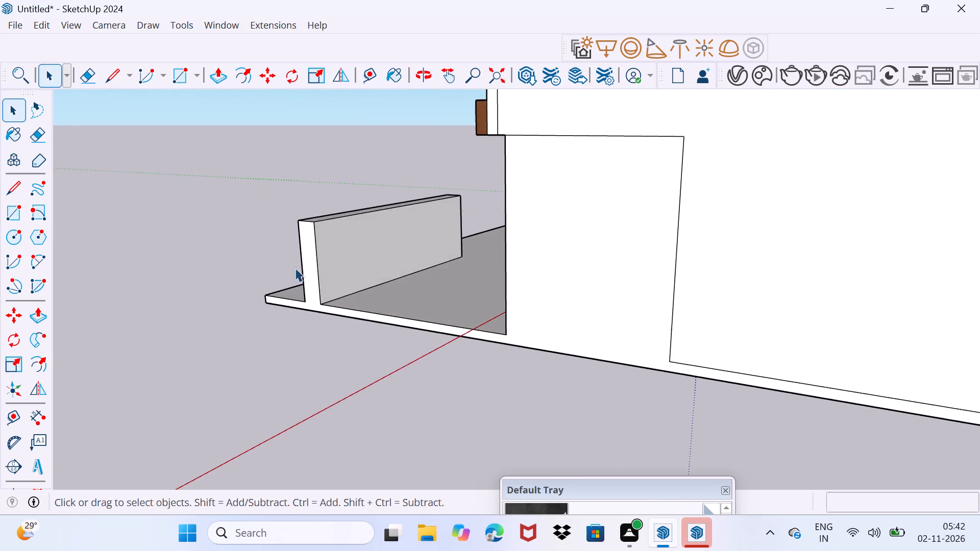
{"action": "scroll", "coordinate": [293, 264], "scroll_direction": "up", "scroll_amount": 4}
{"action": "key", "text": "r"}
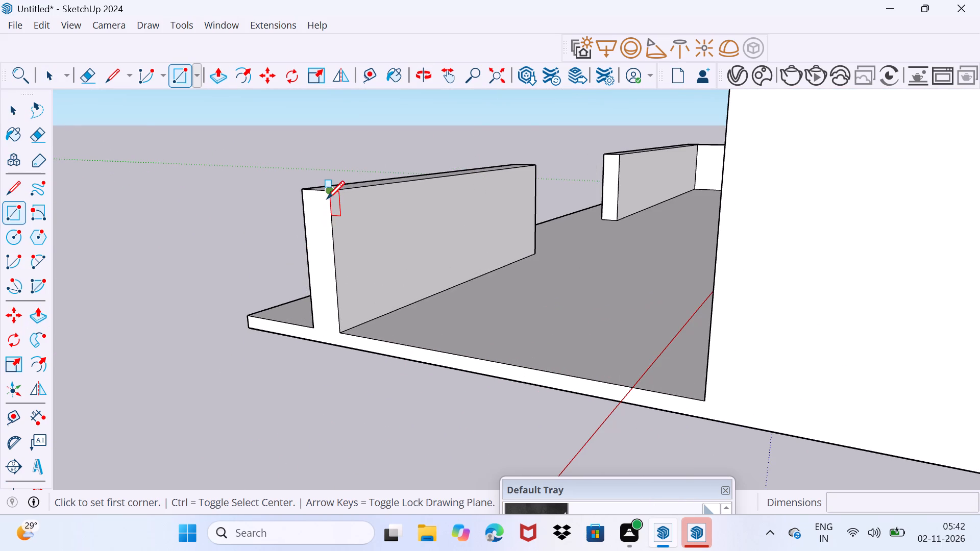
{"action": "left_click", "coordinate": [330, 194]}
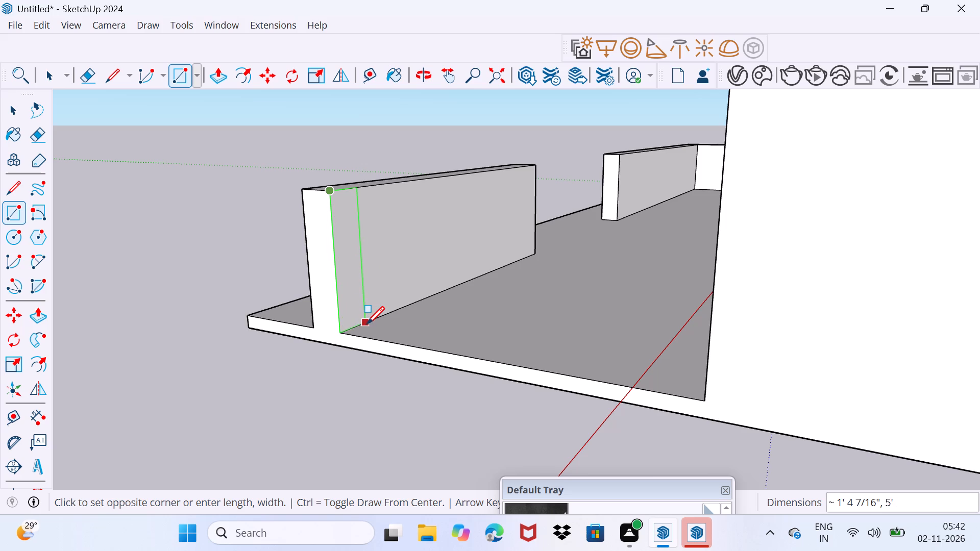
{"action": "left_click", "coordinate": [361, 326]}
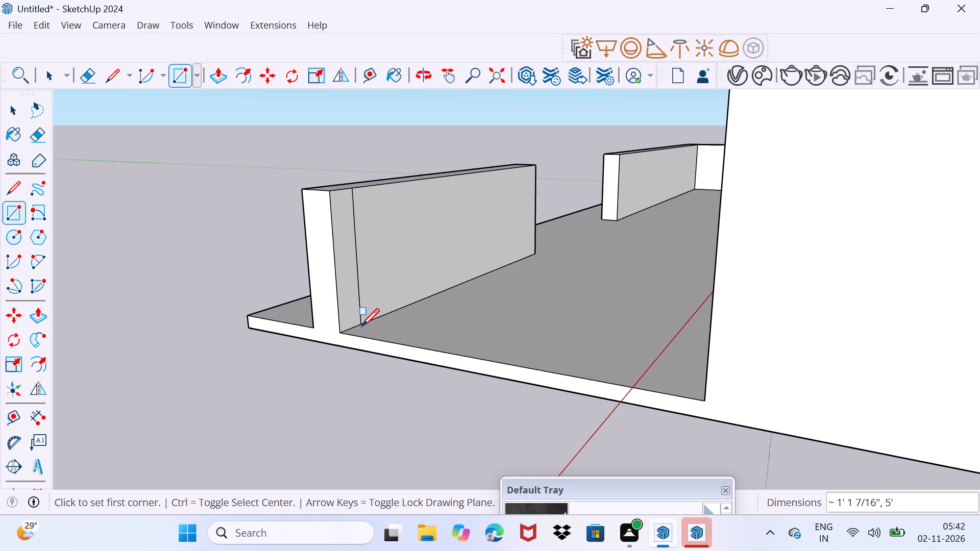
{"action": "key", "text": "space"}
Extrude the new rectangle along the slab's side edge until it meets the house, forming the side boundary wall.
{"action": "key", "text": "p"}
{"action": "left_click", "coordinate": [351, 299]}
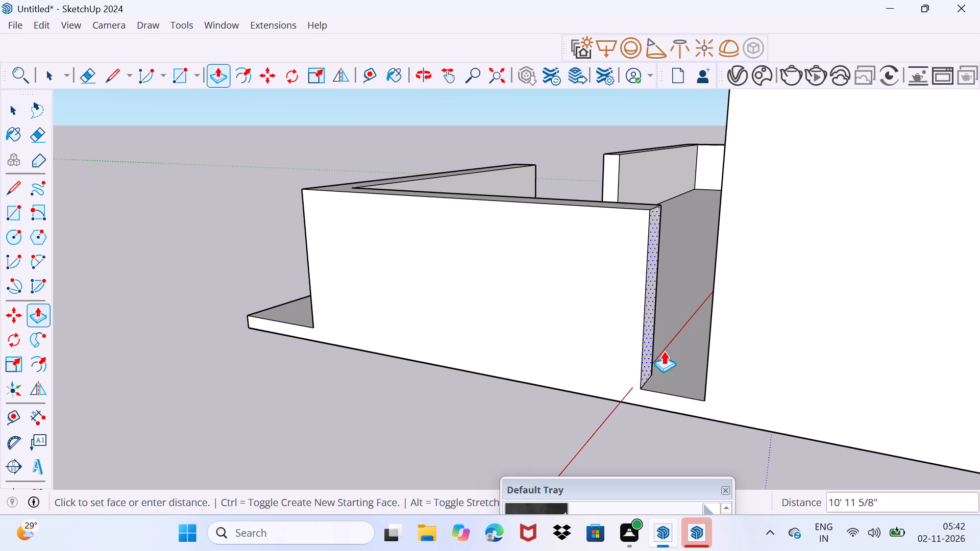
{"action": "left_click", "coordinate": [709, 374]}
{"action": "key", "text": "space"}
{"action": "left_click_drag", "start_coordinate": [626, 395], "coordinate": [637, 382]}
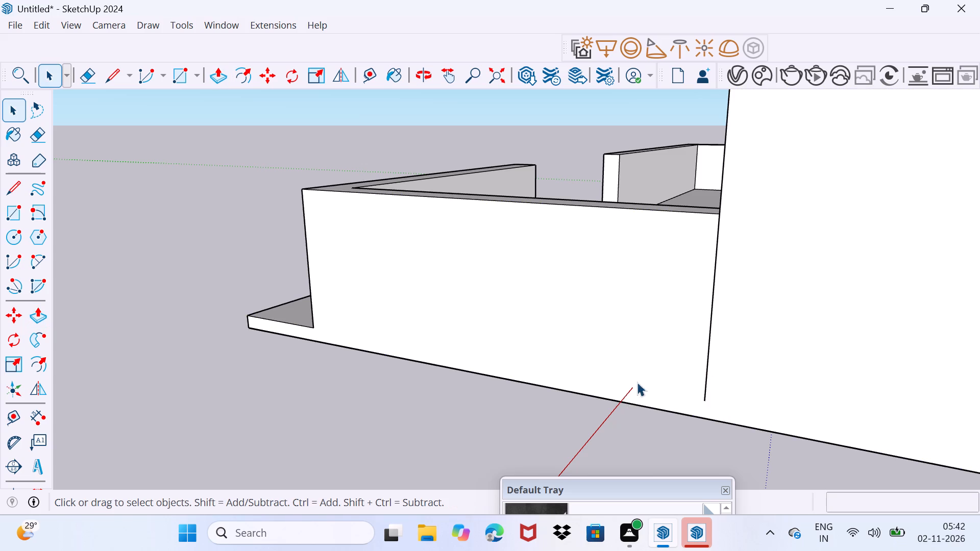
{"action": "left_click_drag", "start_coordinate": [637, 382], "coordinate": [664, 336]}
Erase the vertical seam edge on the outer face where the side boundary wall meets the house wall.
{"action": "scroll", "coordinate": [606, 331], "scroll_direction": "down", "scroll_amount": 3}
{"action": "middle_click_drag", "start_coordinate": [474, 329], "coordinate": [516, 341]}
{"action": "key", "text": "e"}
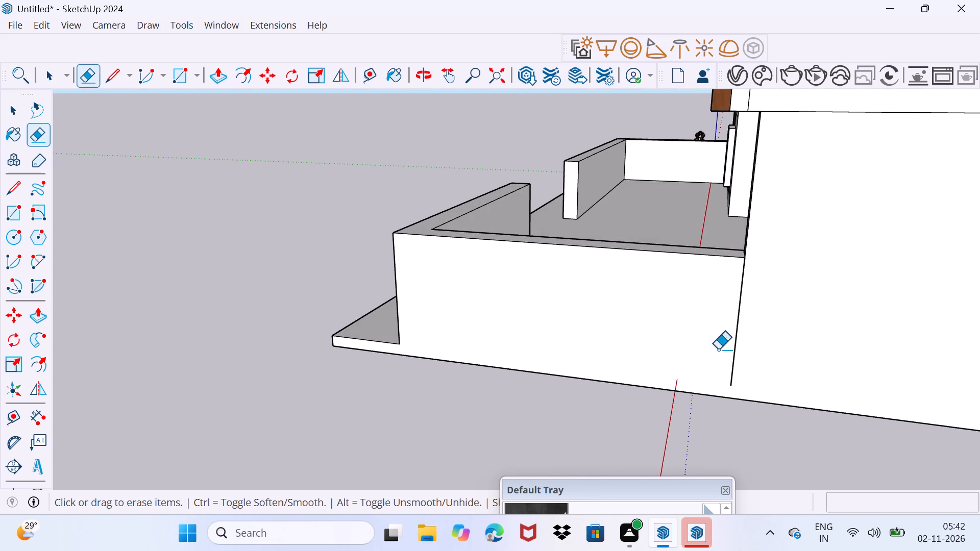
{"action": "left_click", "coordinate": [736, 351]}
Select the inner face of the house's side wall between the horizontal cladding and the new side boundary wall.
{"action": "middle_click_drag", "start_coordinate": [571, 345], "coordinate": [959, 385]}
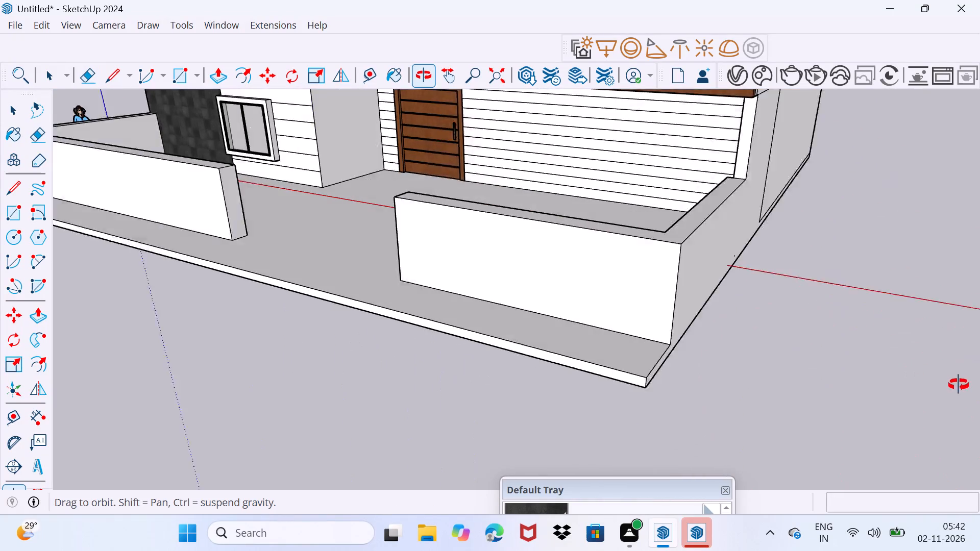
{"action": "middle_click_drag", "start_coordinate": [959, 385], "coordinate": [938, 379]}
{"action": "middle_click_drag", "start_coordinate": [582, 318], "coordinate": [665, 410]}
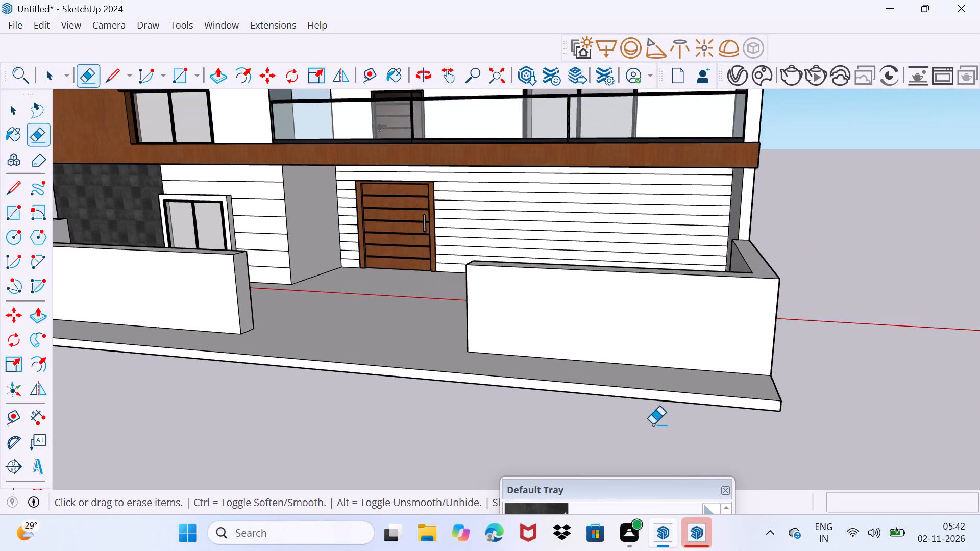
{"action": "middle_click_drag", "start_coordinate": [652, 421], "coordinate": [831, 426]}
{"action": "scroll", "coordinate": [714, 239], "scroll_direction": "up", "scroll_amount": 7}
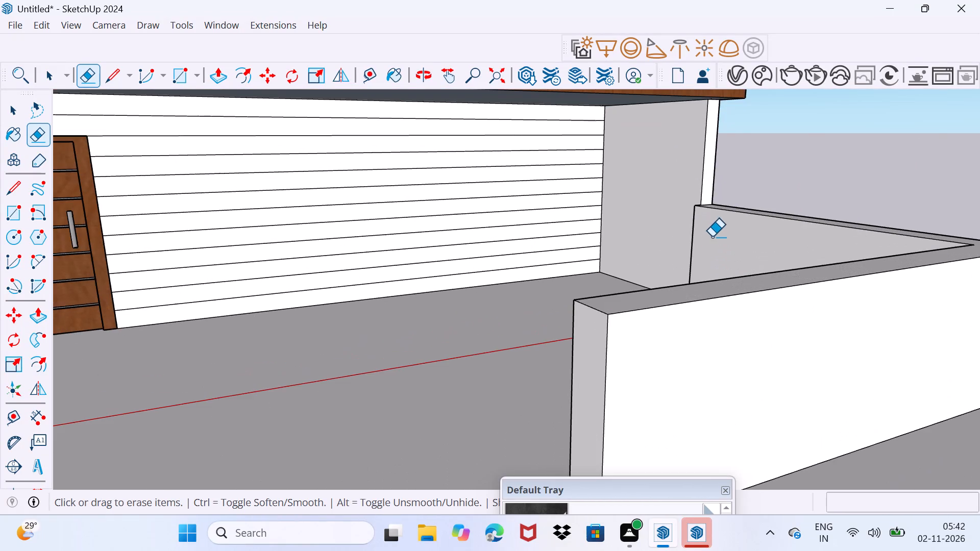
{"action": "middle_click_drag", "start_coordinate": [710, 247], "coordinate": [708, 271]}
{"action": "key", "text": "space"}
{"action": "left_click", "coordinate": [656, 174]}
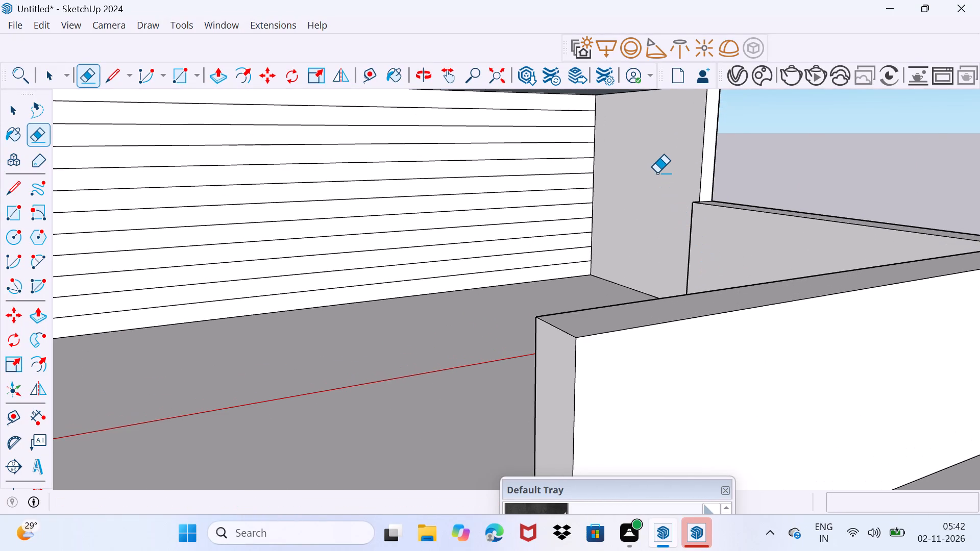
{"action": "key", "text": "Escape"}
{"action": "key", "text": "space"}
{"action": "key", "text": "space"}
{"action": "key", "text": "space"}
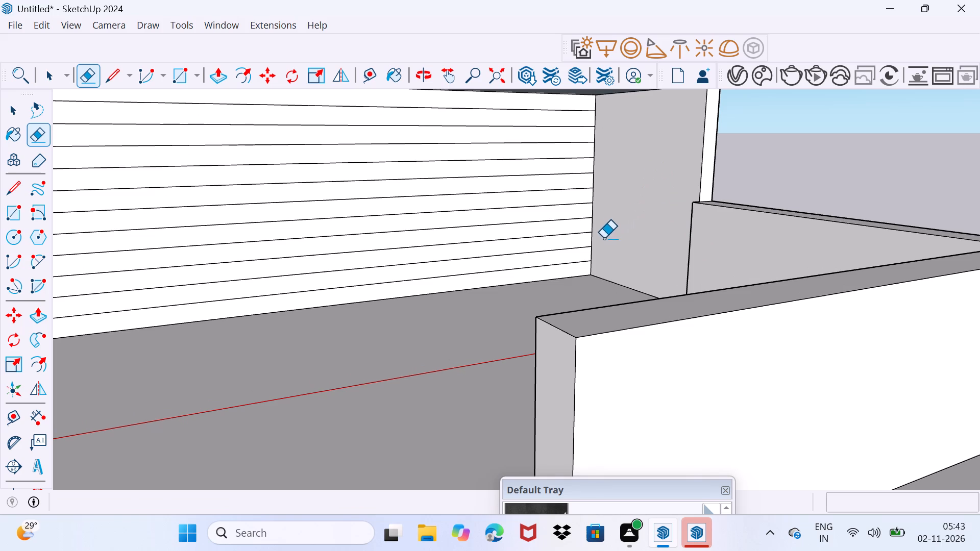
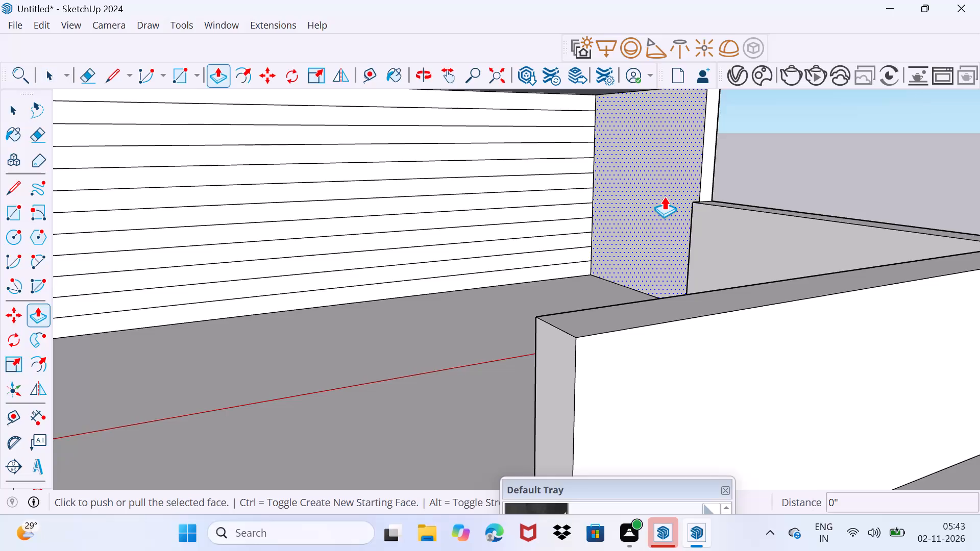
Push/Pull the selected side wall face inward about 4 11/16", flush with the side boundary wall's inner face, and clear the selection.
{"action": "left_click", "coordinate": [668, 197]}
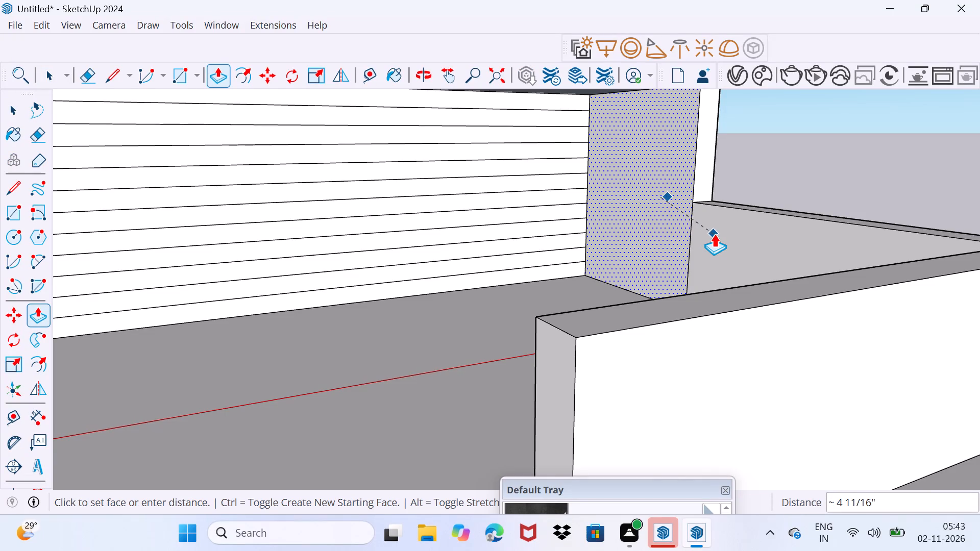
{"action": "left_click", "coordinate": [715, 234]}
{"action": "key", "text": "space"}
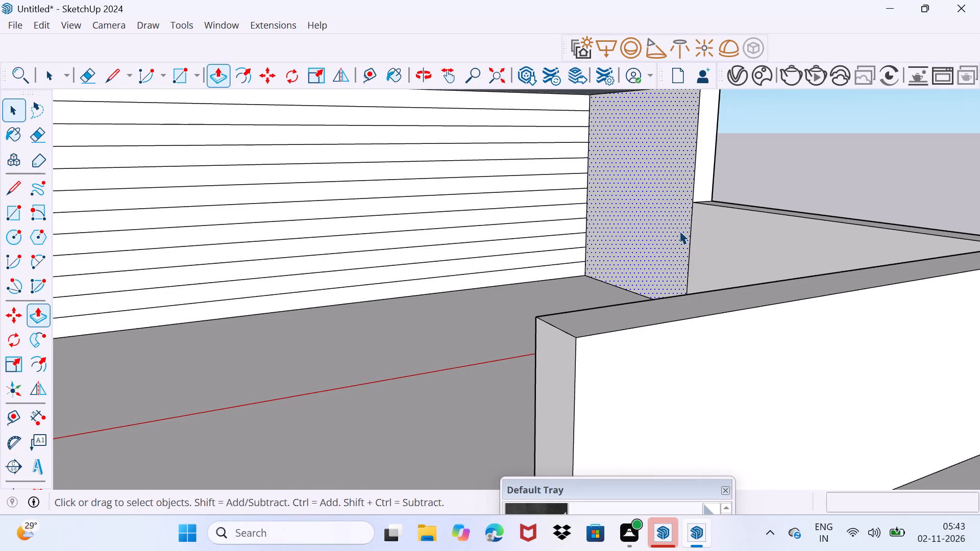
{"action": "left_click_drag", "start_coordinate": [489, 329], "coordinate": [516, 274]}
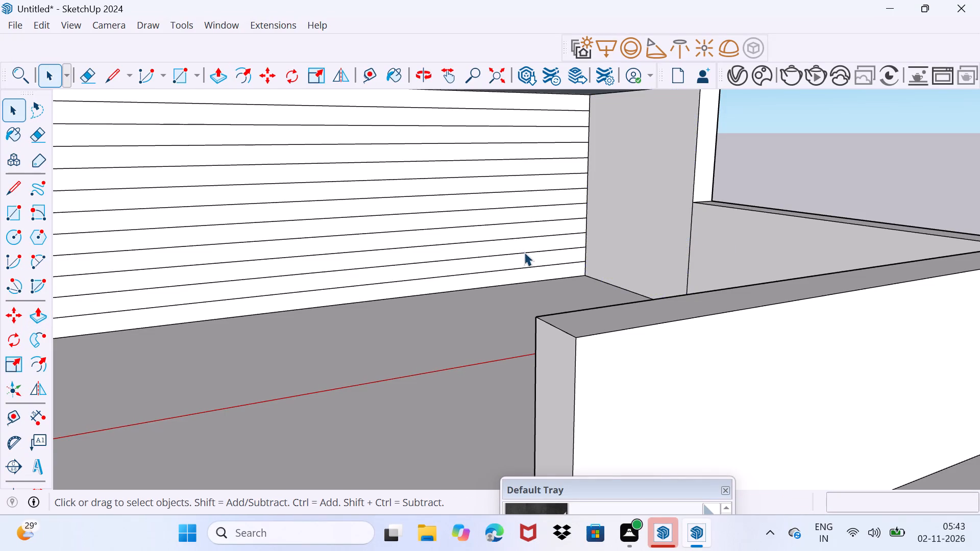
Examine the boundary walls, entrance gap and side wall junction from the front, the side and below the slab.
{"action": "scroll", "coordinate": [524, 253], "scroll_direction": "down", "scroll_amount": 14}
{"action": "middle_click_drag", "start_coordinate": [524, 339], "coordinate": [278, 263]}
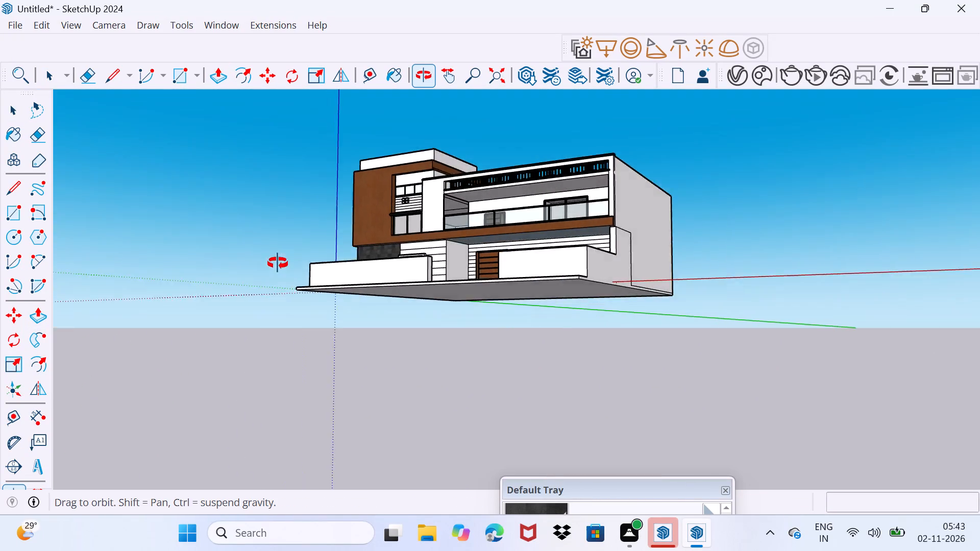
{"action": "middle_click_drag", "start_coordinate": [278, 263], "coordinate": [461, 288]}
{"action": "scroll", "coordinate": [462, 272], "scroll_direction": "up", "scroll_amount": 8}
{"action": "middle_click_drag", "start_coordinate": [448, 172], "coordinate": [467, 243]}
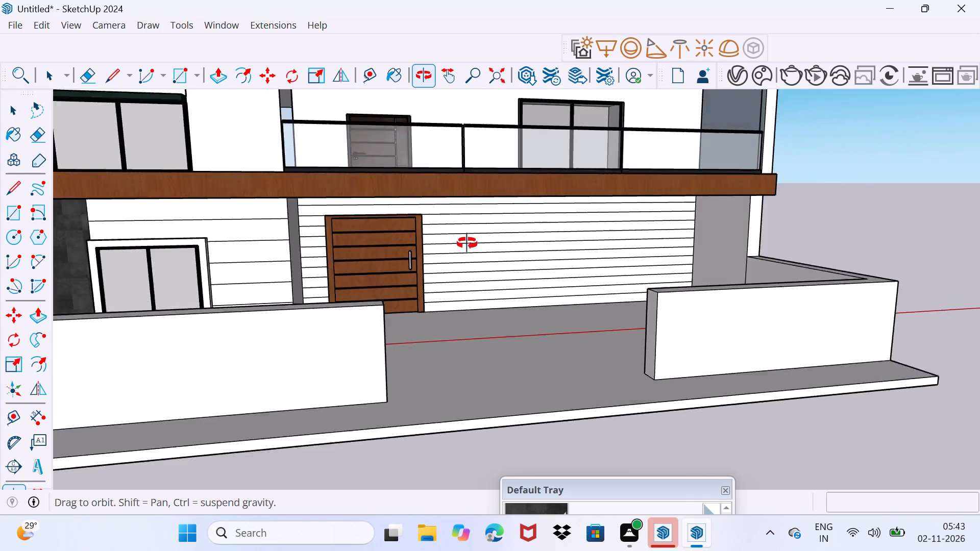
{"action": "middle_click_drag", "start_coordinate": [467, 243], "coordinate": [474, 231]}
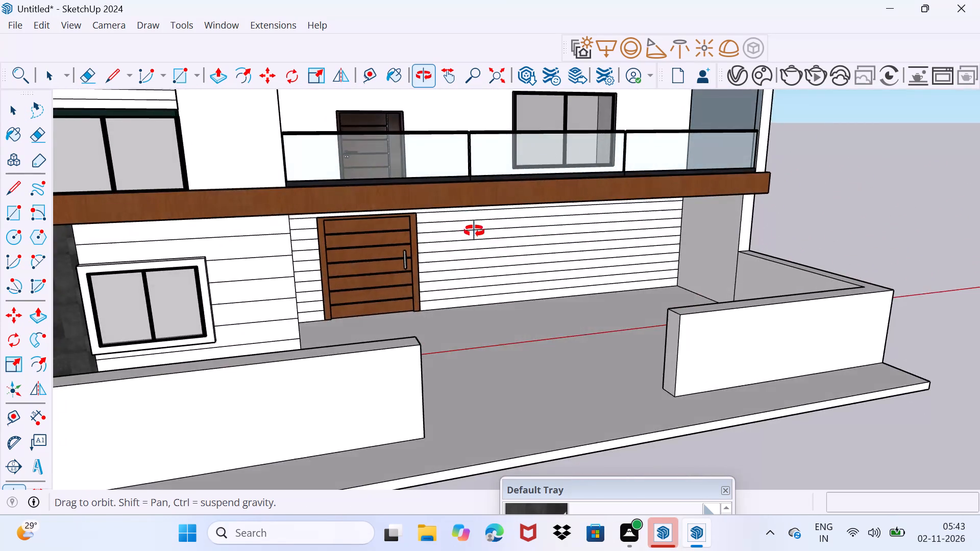
{"action": "middle_click_drag", "start_coordinate": [474, 231], "coordinate": [413, 147]}
{"action": "scroll", "coordinate": [425, 149], "scroll_direction": "down", "scroll_amount": 7}
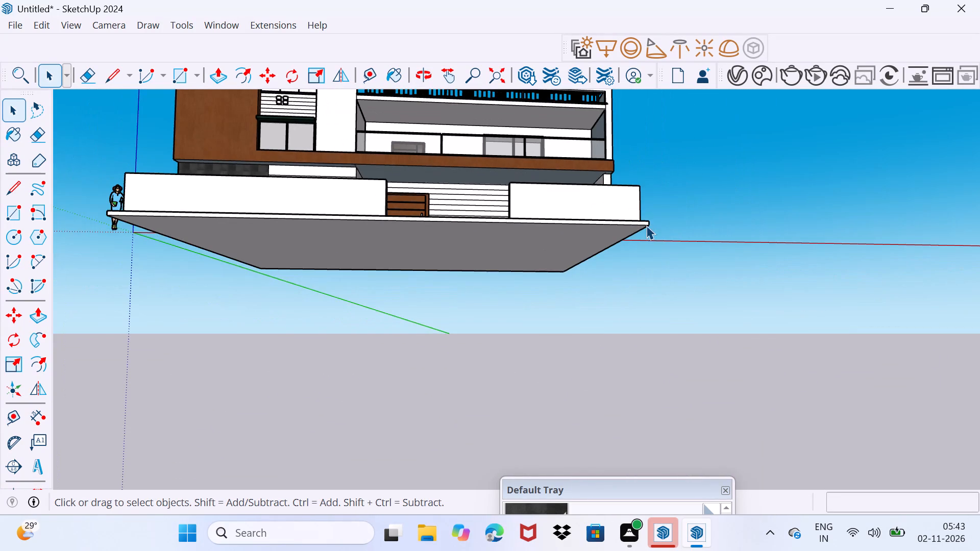
{"action": "scroll", "coordinate": [627, 218], "scroll_direction": "up", "scroll_amount": 4}
{"action": "middle_click_drag", "start_coordinate": [627, 218], "coordinate": [506, 295]}
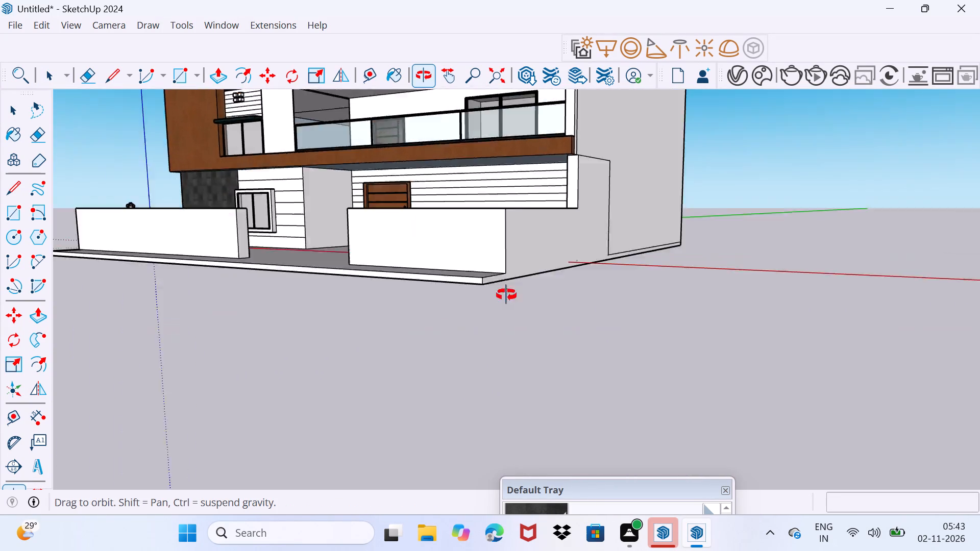
{"action": "middle_click_drag", "start_coordinate": [506, 295], "coordinate": [648, 324]}
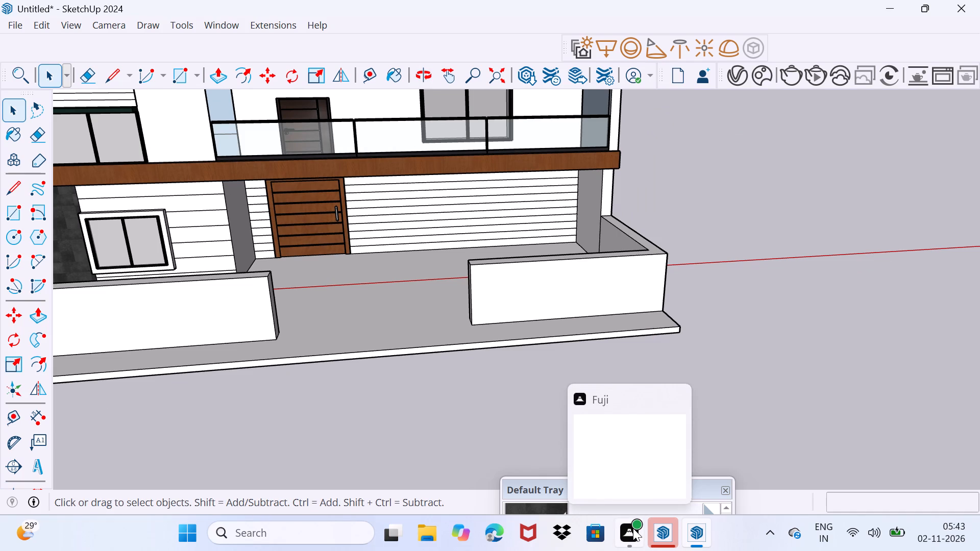
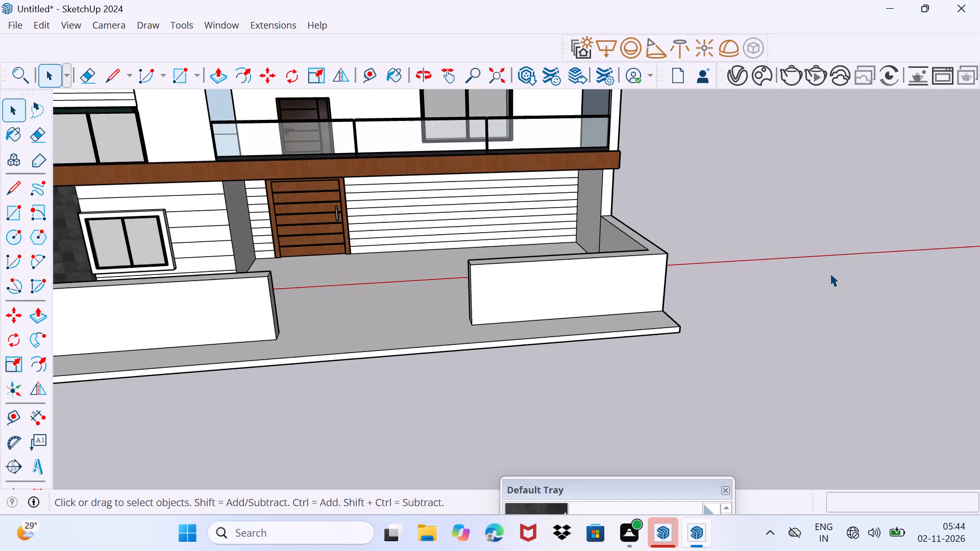
Draw connected lines on the empty ground away from the house: a short diagonal edge leading into a closed four-sided loop.
{"action": "key", "text": "l"}
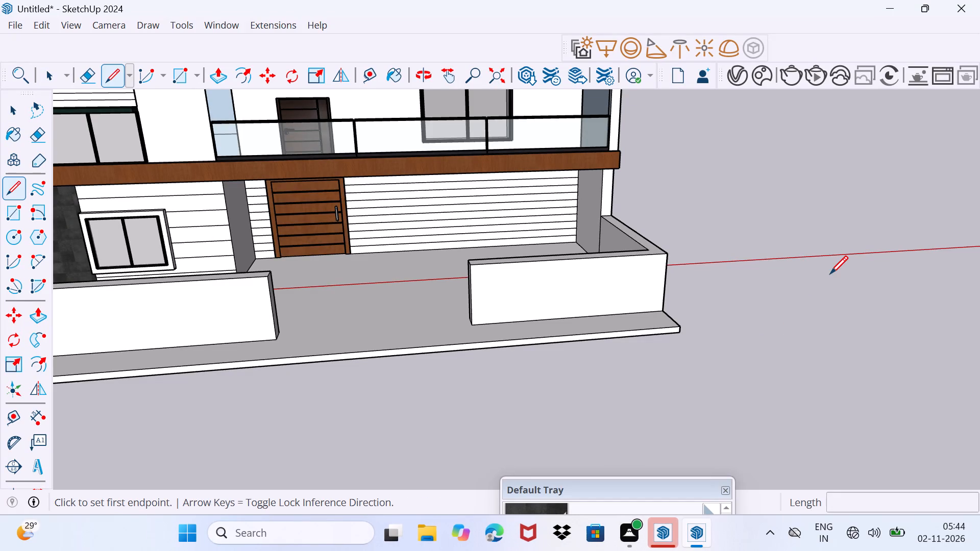
{"action": "scroll", "coordinate": [829, 274], "scroll_direction": "down", "scroll_amount": 3}
{"action": "scroll", "coordinate": [779, 270], "scroll_direction": "down", "scroll_amount": 2}
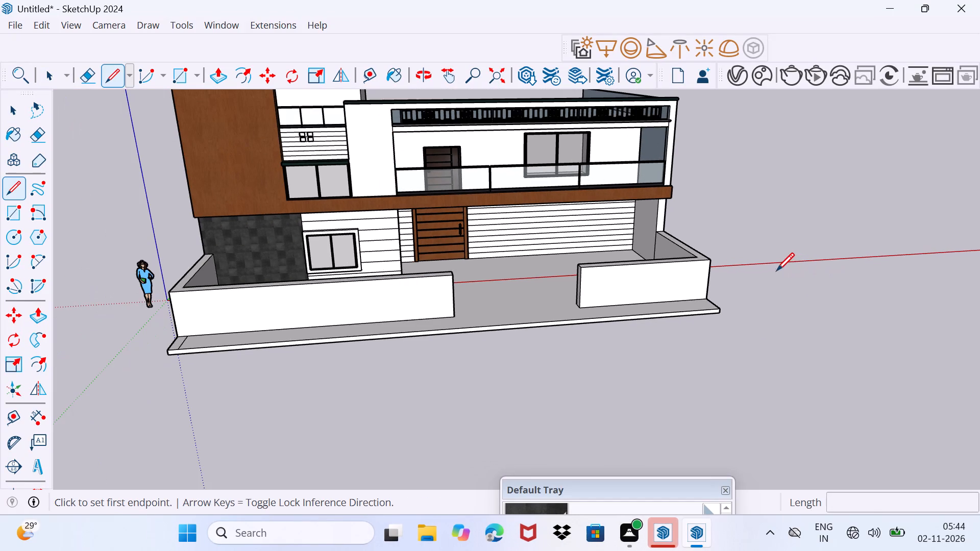
{"action": "middle_click_drag", "start_coordinate": [774, 270], "coordinate": [751, 232]}
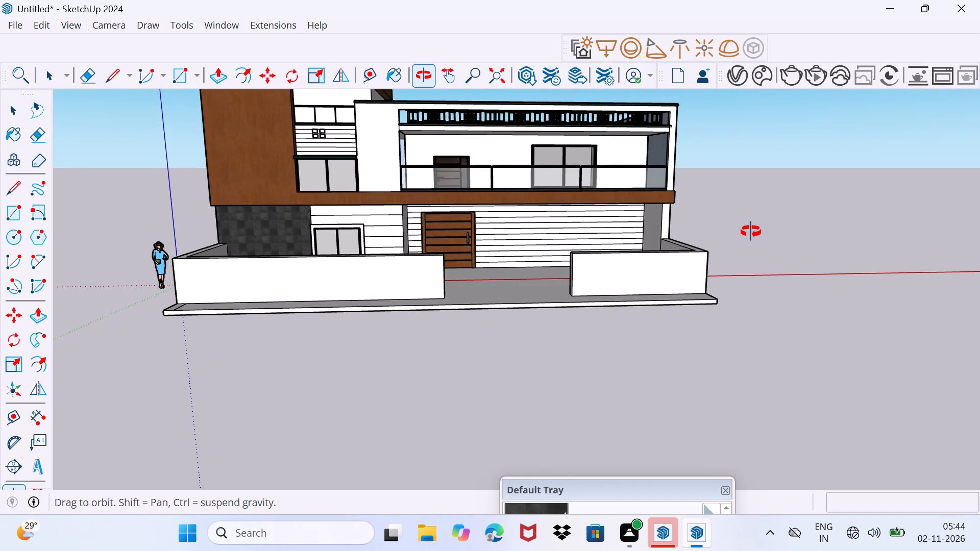
{"action": "middle_click_drag", "start_coordinate": [751, 232], "coordinate": [0, 330]}
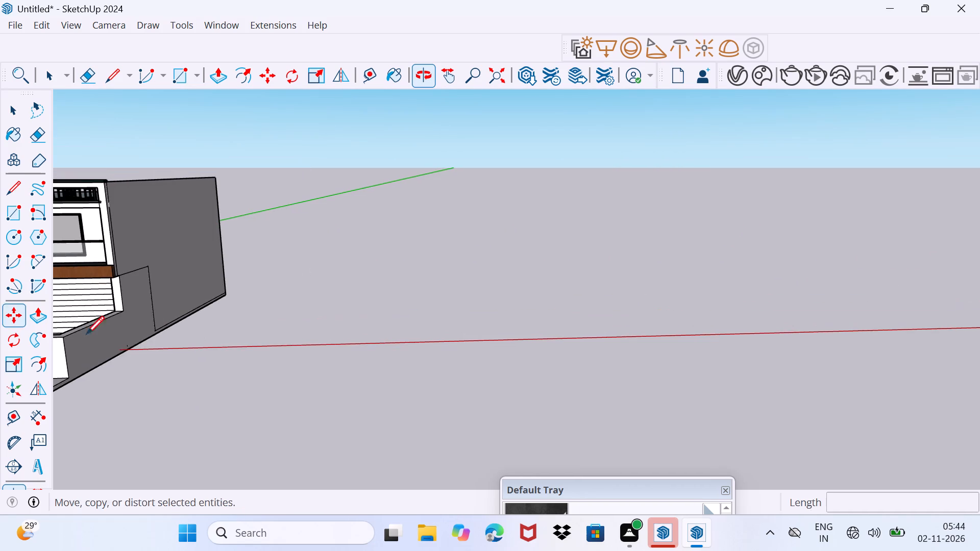
{"action": "middle_click_drag", "start_coordinate": [523, 408], "coordinate": [341, 294]}
{"action": "scroll", "coordinate": [415, 236], "scroll_direction": "up", "scroll_amount": 2}
{"action": "middle_click_drag", "start_coordinate": [440, 234], "coordinate": [502, 405]}
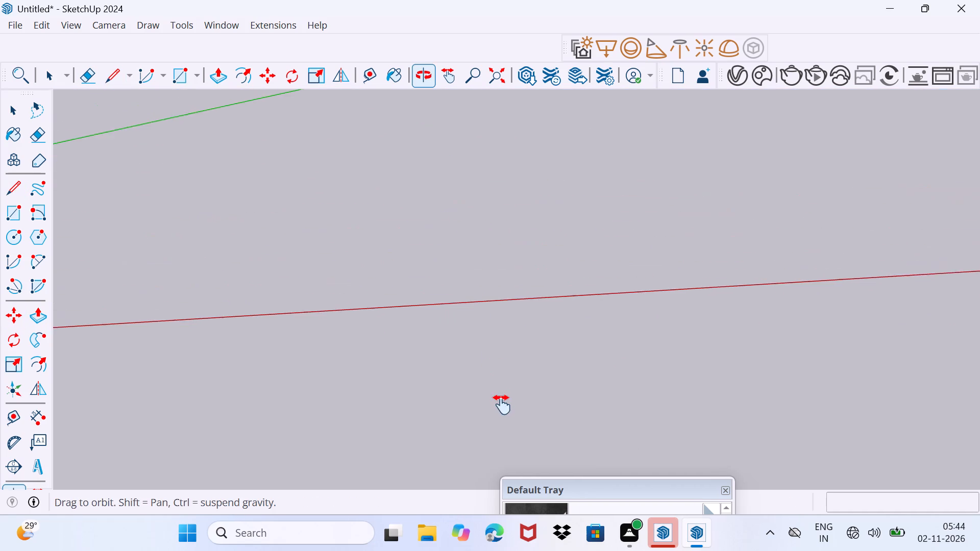
{"action": "middle_click_drag", "start_coordinate": [502, 405], "coordinate": [502, 389]}
{"action": "scroll", "coordinate": [544, 293], "scroll_direction": "down", "scroll_amount": 5}
{"action": "middle_click_drag", "start_coordinate": [544, 293], "coordinate": [415, 391], "text": "shift"}
{"action": "scroll", "coordinate": [517, 383], "scroll_direction": "down", "scroll_amount": 4}
{"action": "middle_click_drag", "start_coordinate": [553, 392], "coordinate": [446, 396]}
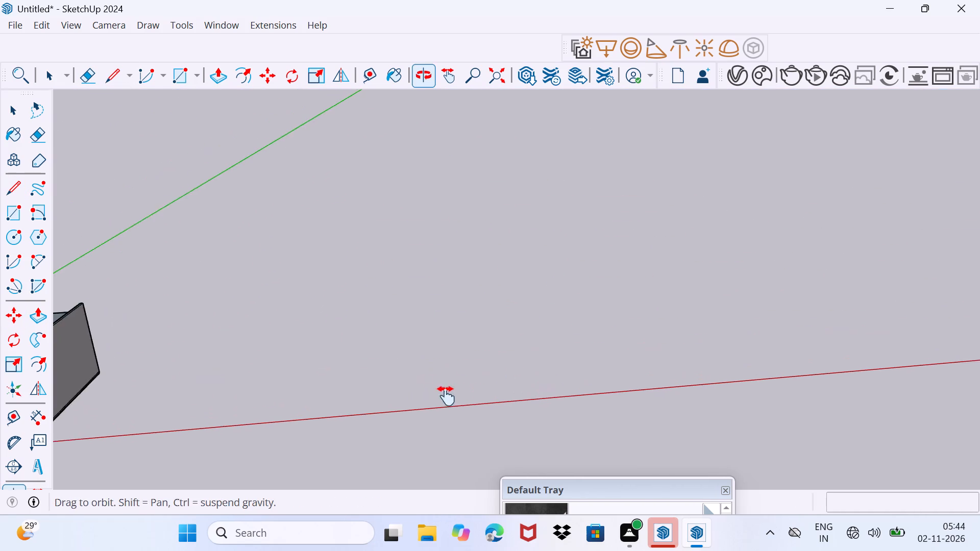
{"action": "middle_click_drag", "start_coordinate": [446, 396], "coordinate": [435, 393]}
{"action": "scroll", "coordinate": [487, 365], "scroll_direction": "down", "scroll_amount": 3}
{"action": "middle_click", "coordinate": [492, 374]}
{"action": "middle_click_drag", "start_coordinate": [501, 377], "coordinate": [243, 521]}
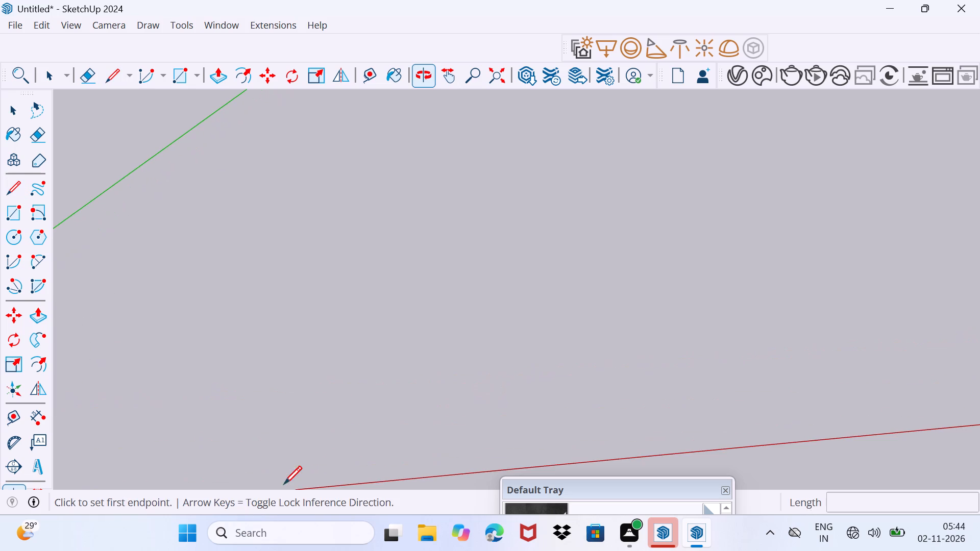
{"action": "middle_click_drag", "start_coordinate": [345, 461], "coordinate": [291, 312]}
{"action": "left_click_drag", "start_coordinate": [497, 421], "coordinate": [507, 405]}
{"action": "left_click", "coordinate": [527, 383]}
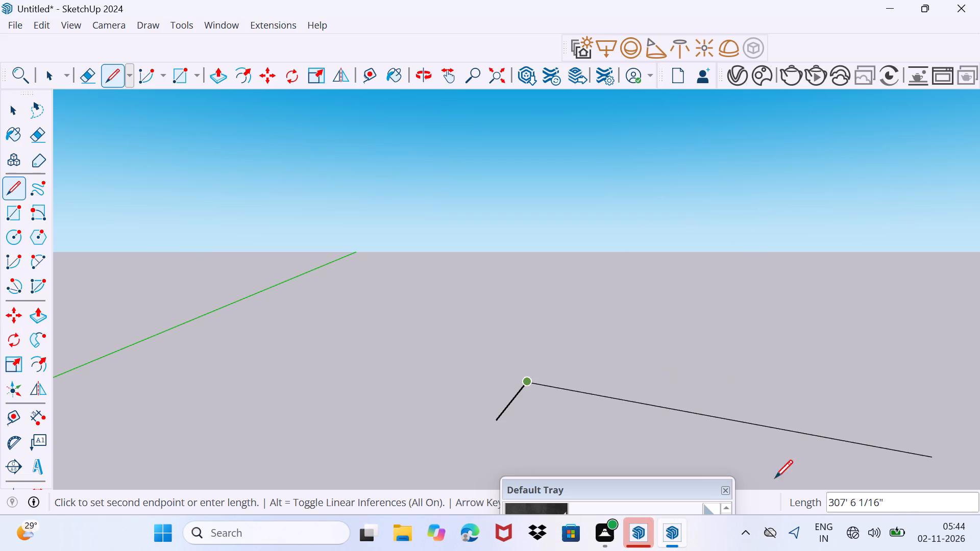
{"action": "left_click", "coordinate": [504, 375]}
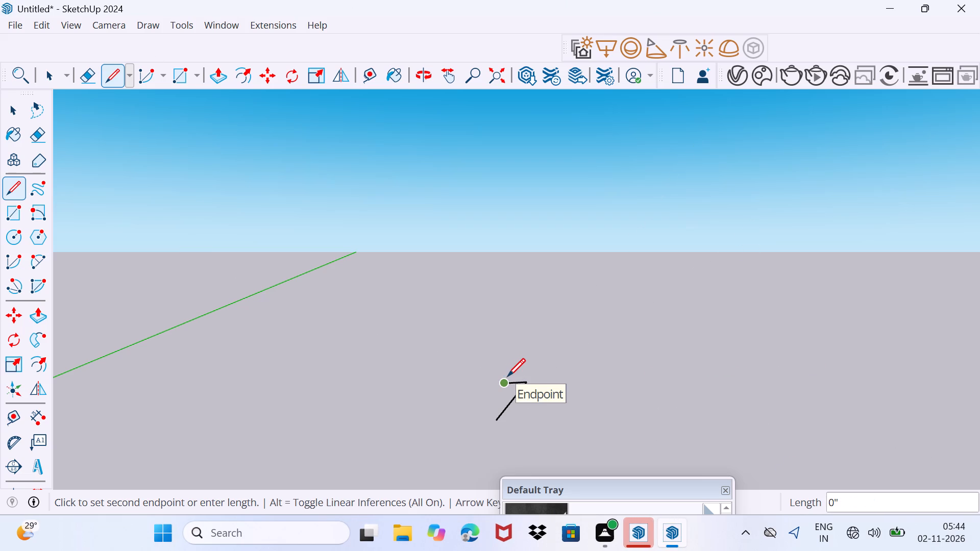
{"action": "left_click", "coordinate": [512, 327]}
{"action": "left_click", "coordinate": [532, 354]}
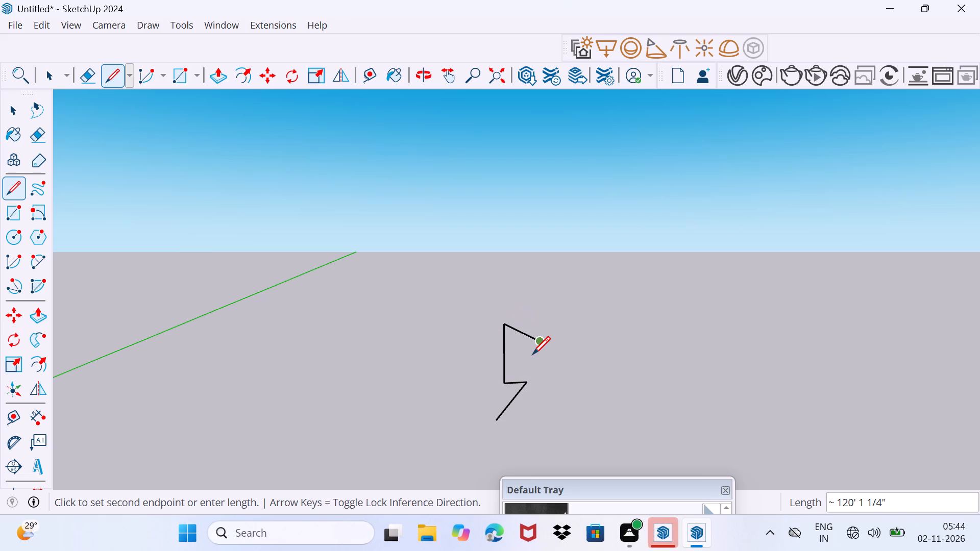
{"action": "left_click", "coordinate": [523, 388]}
{"action": "left_click", "coordinate": [523, 389]}
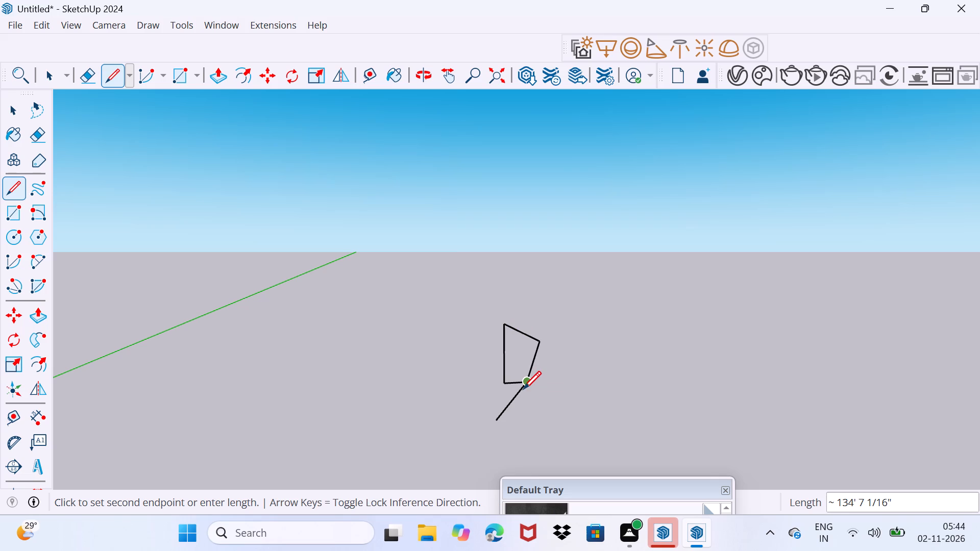
Extend lines from the loop's lower corner through a short edge and small zigzag, ending with an edge about 12' 9" long.
{"action": "left_click", "coordinate": [523, 389]}
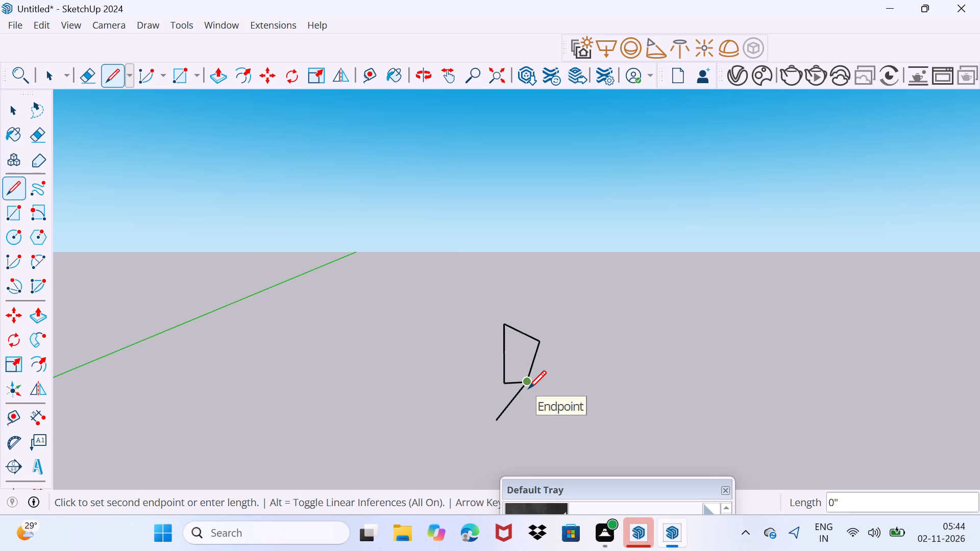
{"action": "left_click", "coordinate": [528, 388]}
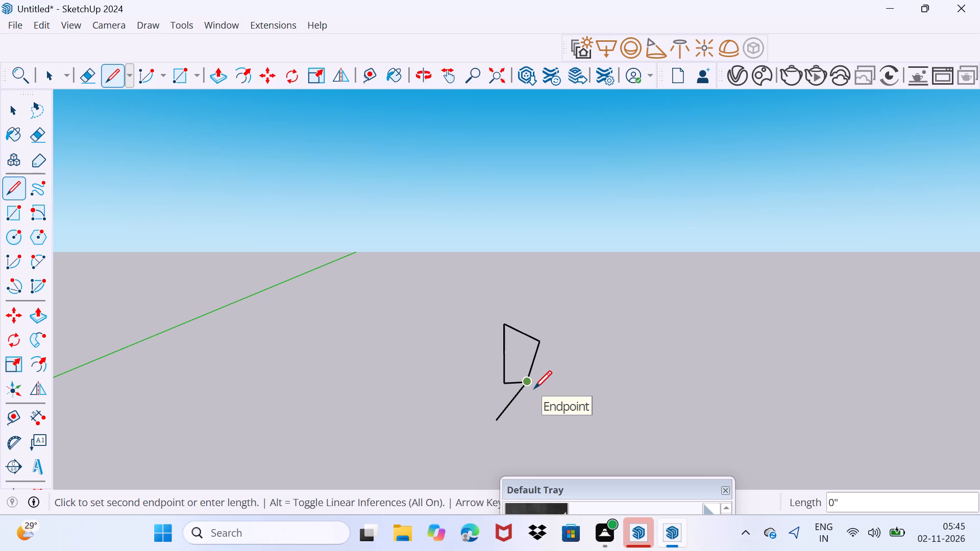
{"action": "left_click", "coordinate": [534, 388]}
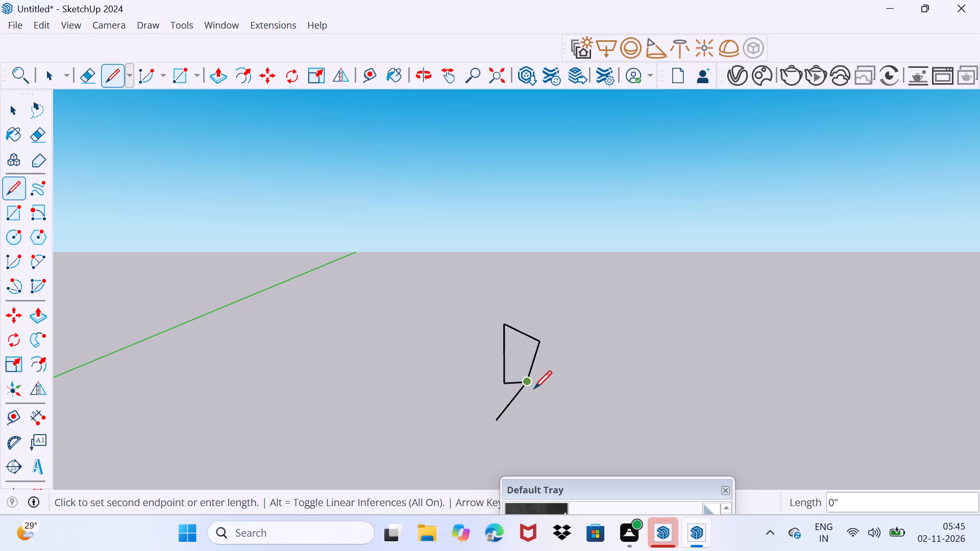
{"action": "left_click", "coordinate": [553, 389]}
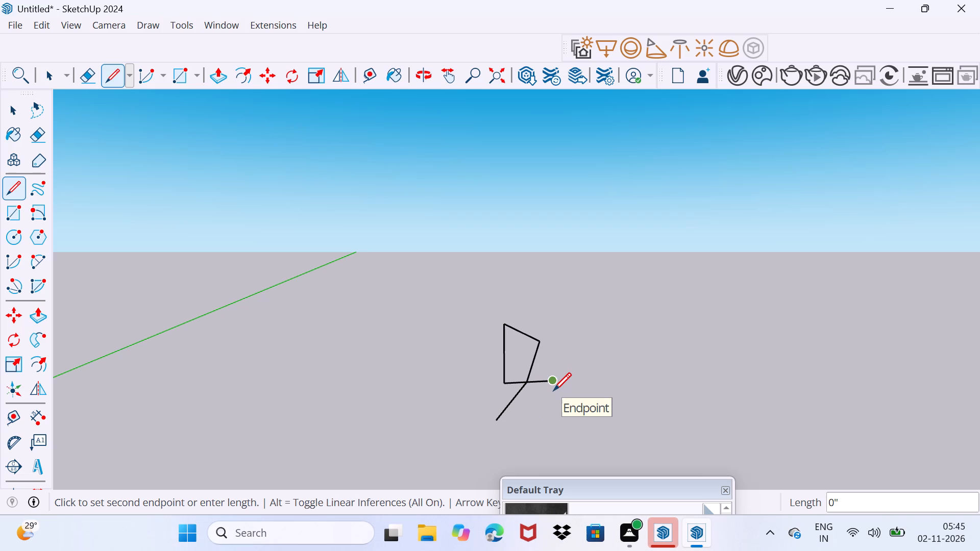
{"action": "left_click", "coordinate": [562, 411]}
{"action": "left_click", "coordinate": [553, 406]}
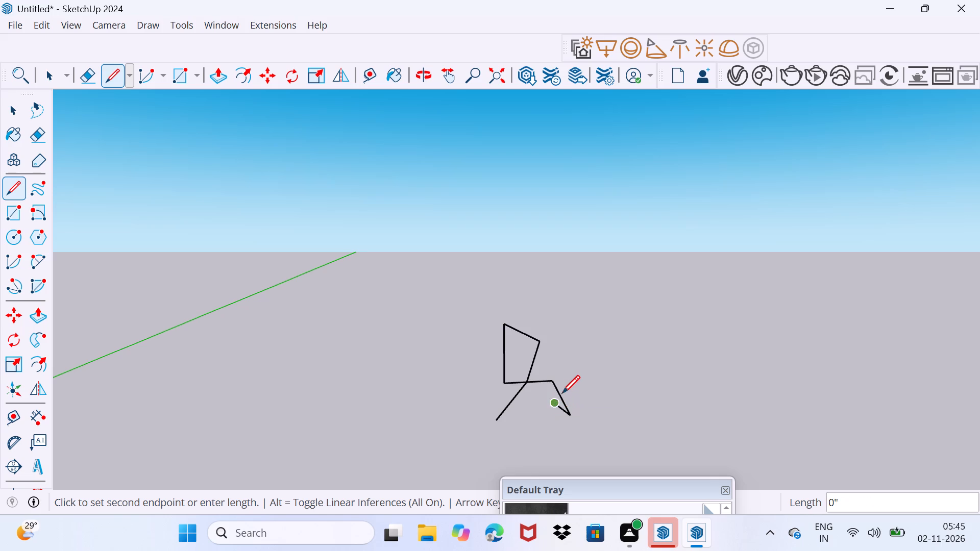
{"action": "left_click", "coordinate": [568, 389]}
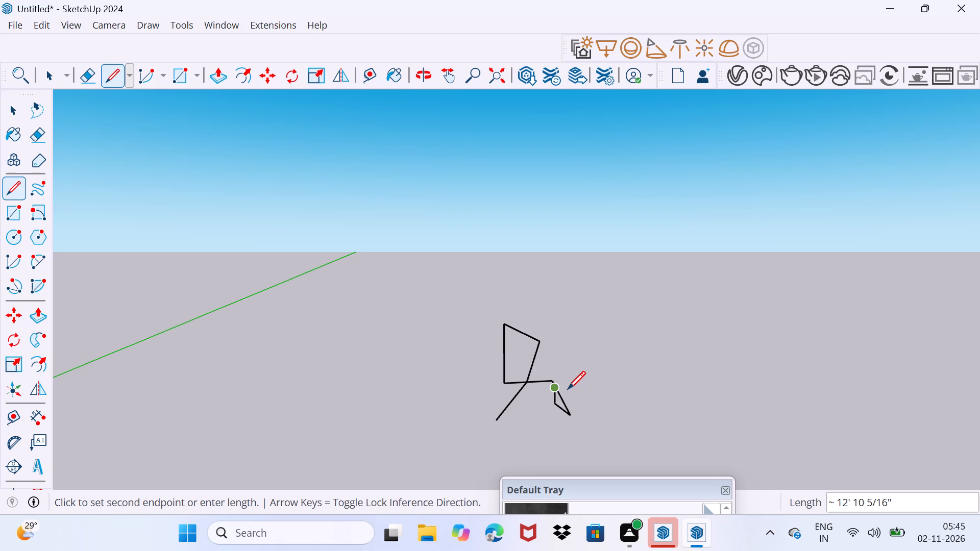
{"action": "left_click", "coordinate": [568, 389]}
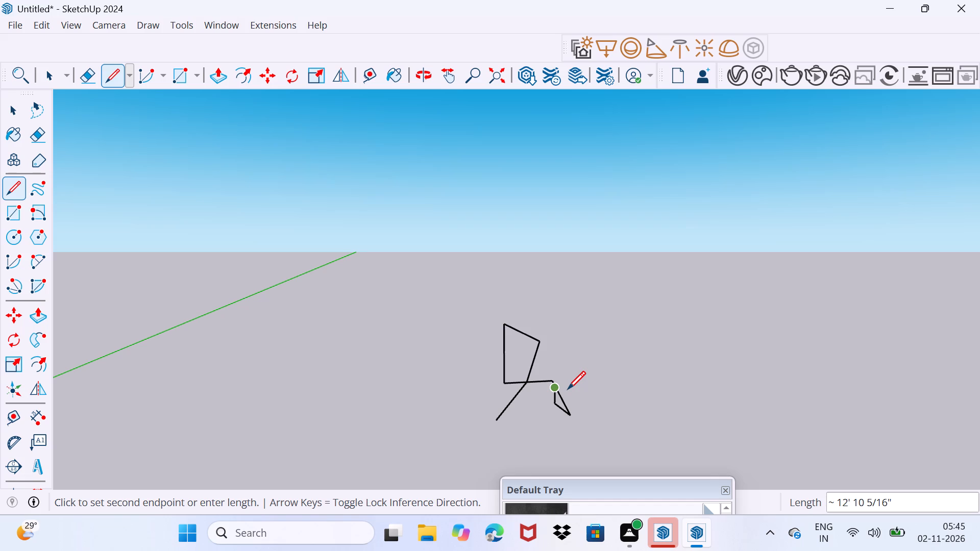
{"action": "left_click", "coordinate": [568, 389]}
{"action": "left_click", "coordinate": [568, 389]}
{"action": "left_click", "coordinate": [570, 389]}
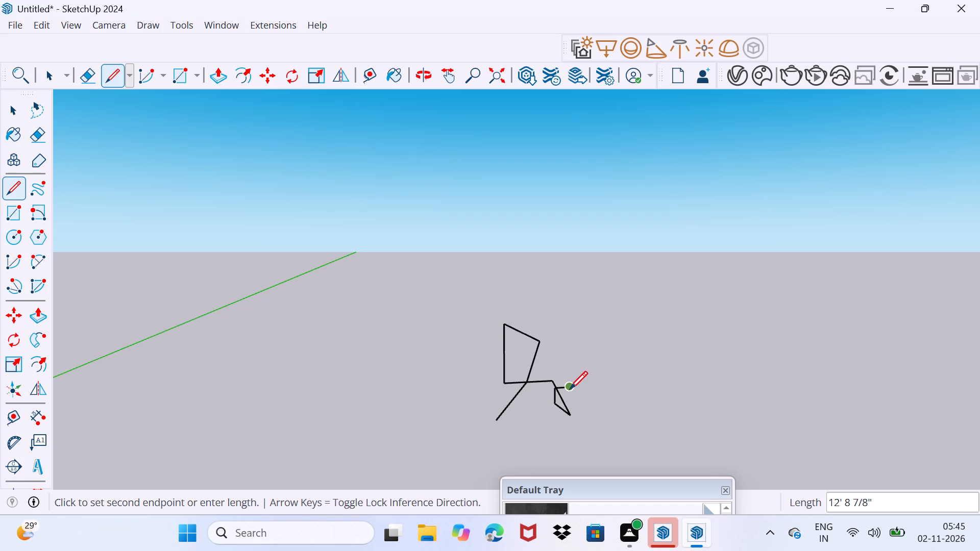
Continue the chain with a vertical line about 58' 6" down and a short return edge about 12' 9", then end it.
{"action": "left_click", "coordinate": [570, 395]}
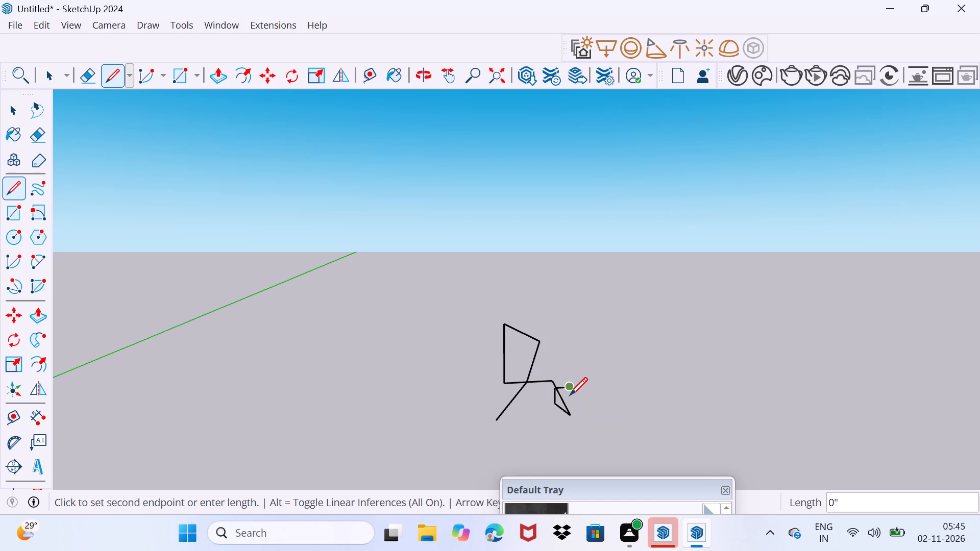
{"action": "left_click", "coordinate": [570, 395]}
{"action": "left_click", "coordinate": [557, 457]}
{"action": "left_click", "coordinate": [557, 457]}
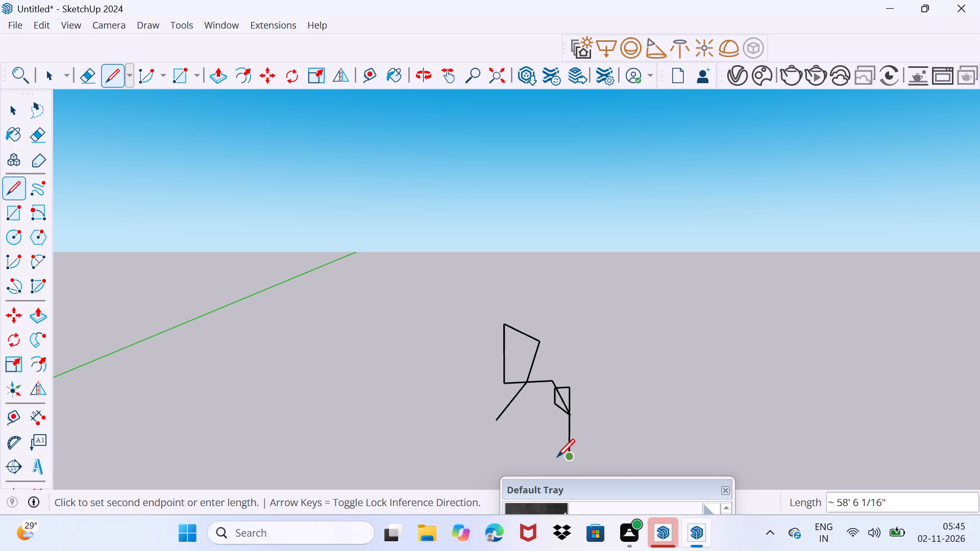
{"action": "left_click", "coordinate": [557, 457]}
{"action": "left_click", "coordinate": [559, 457]}
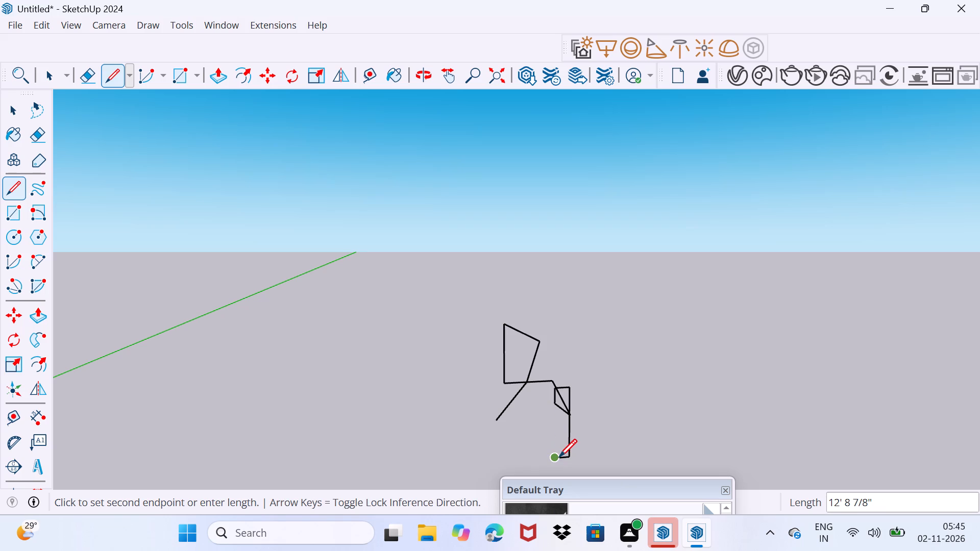
{"action": "left_click", "coordinate": [560, 457]}
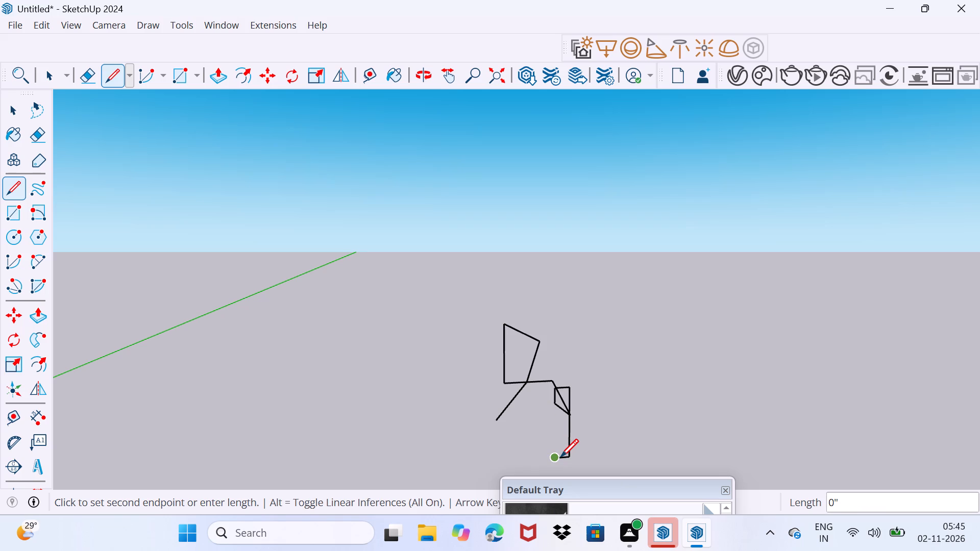
{"action": "left_click", "coordinate": [560, 457]}
{"action": "left_click_drag", "start_coordinate": [562, 457], "coordinate": [569, 457]}
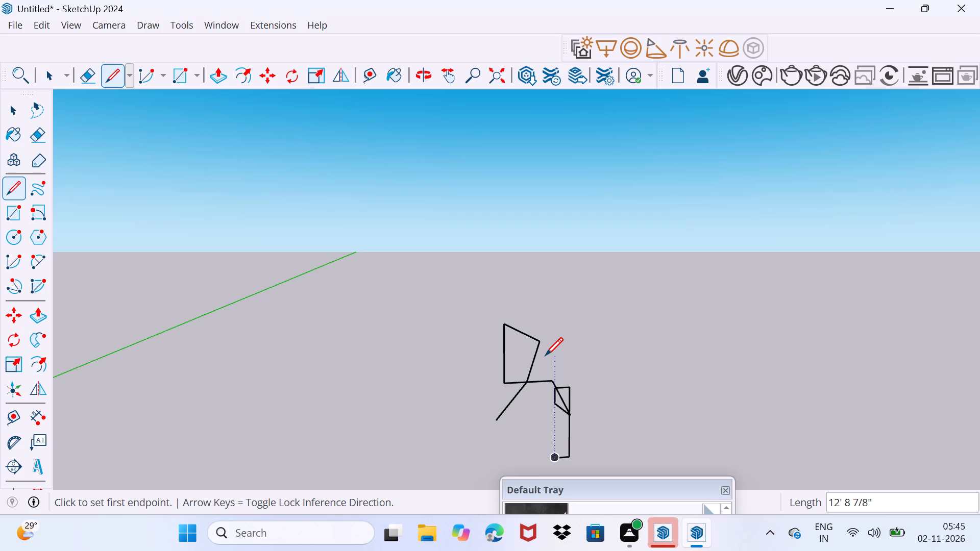
Draw a separate line chain beside the first sketch: a long diagonal rising into two small stair-like steps.
{"action": "left_click", "coordinate": [614, 385]}
{"action": "left_click", "coordinate": [639, 350]}
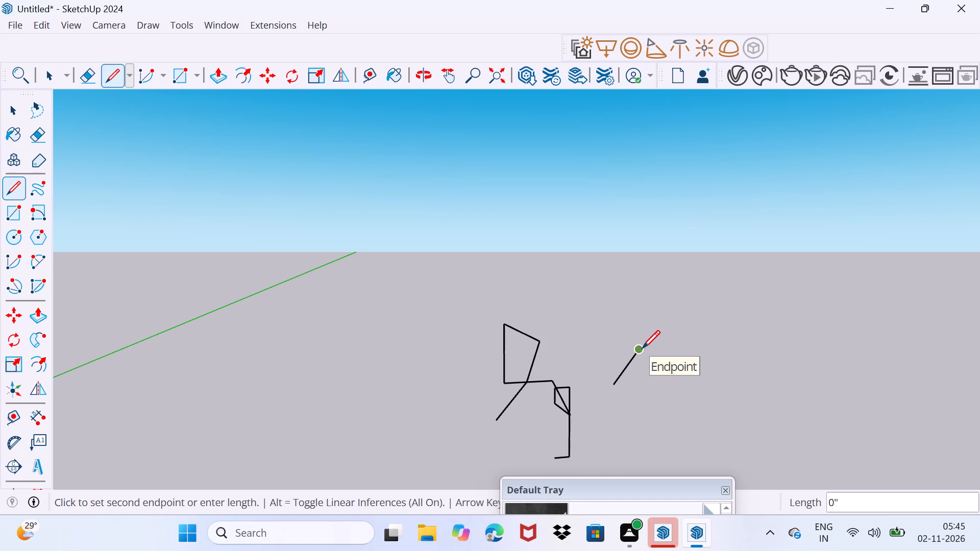
{"action": "left_click", "coordinate": [643, 343]}
{"action": "left_click", "coordinate": [673, 313]}
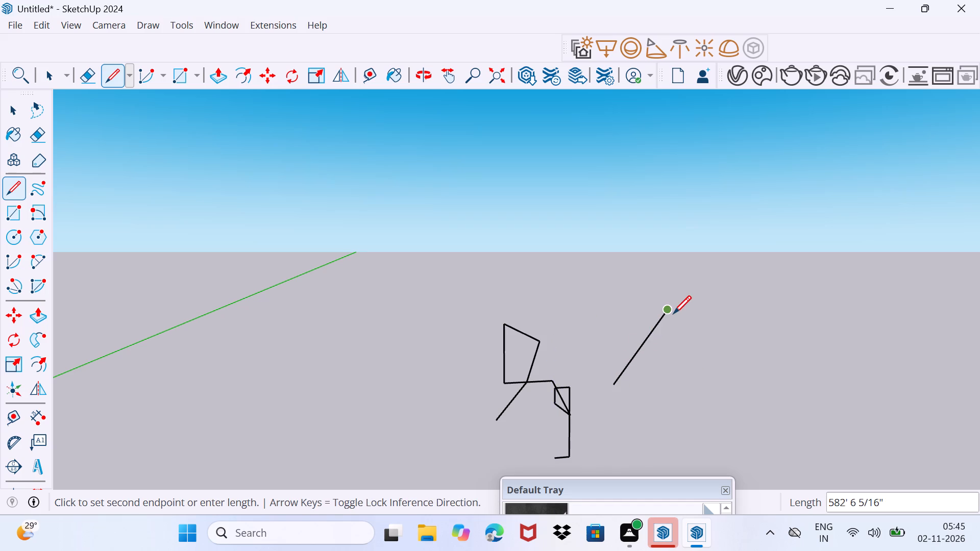
{"action": "left_click", "coordinate": [669, 317]}
{"action": "left_click", "coordinate": [677, 307]}
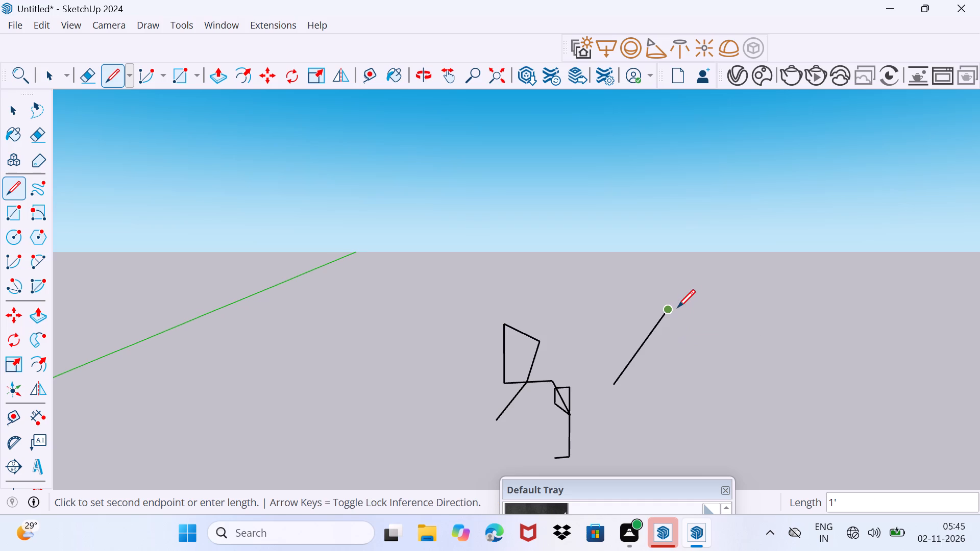
{"action": "left_click", "coordinate": [687, 305]}
{"action": "left_click", "coordinate": [702, 295]}
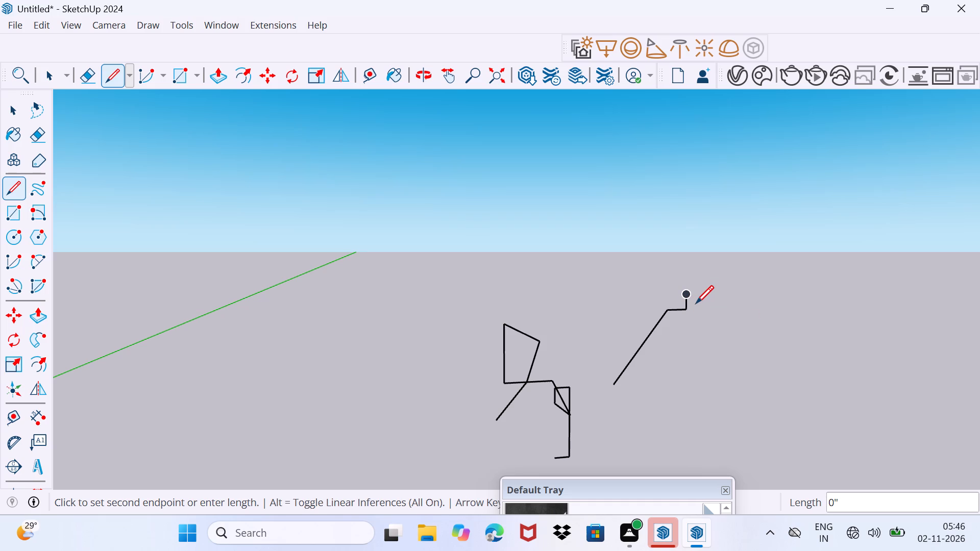
{"action": "left_click", "coordinate": [696, 303]}
{"action": "left_click", "coordinate": [704, 298]}
{"action": "left_click", "coordinate": [704, 298]}
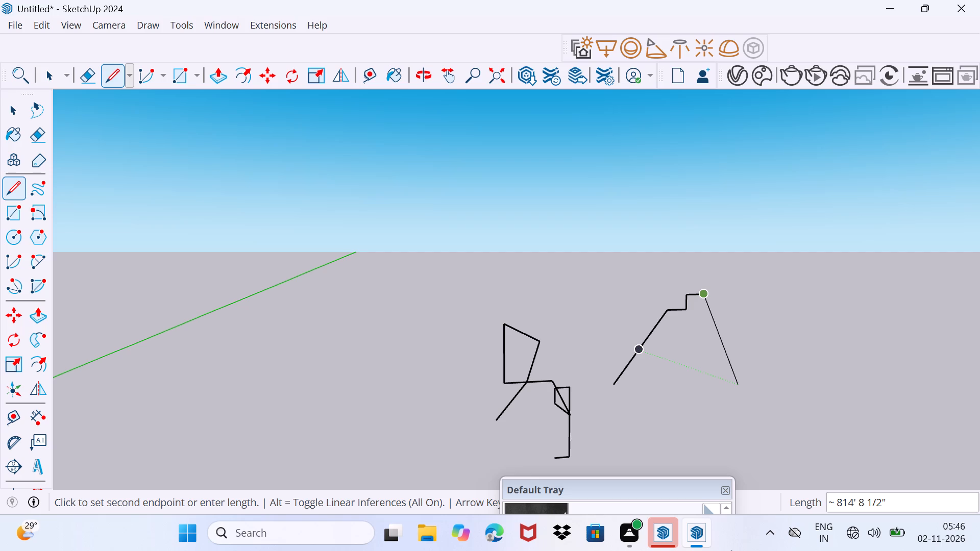
Run a long diagonal down from the top step, add a short edge, and close a small triangle at its lower end.
{"action": "left_click", "coordinate": [658, 354]}
{"action": "left_click", "coordinate": [673, 348]}
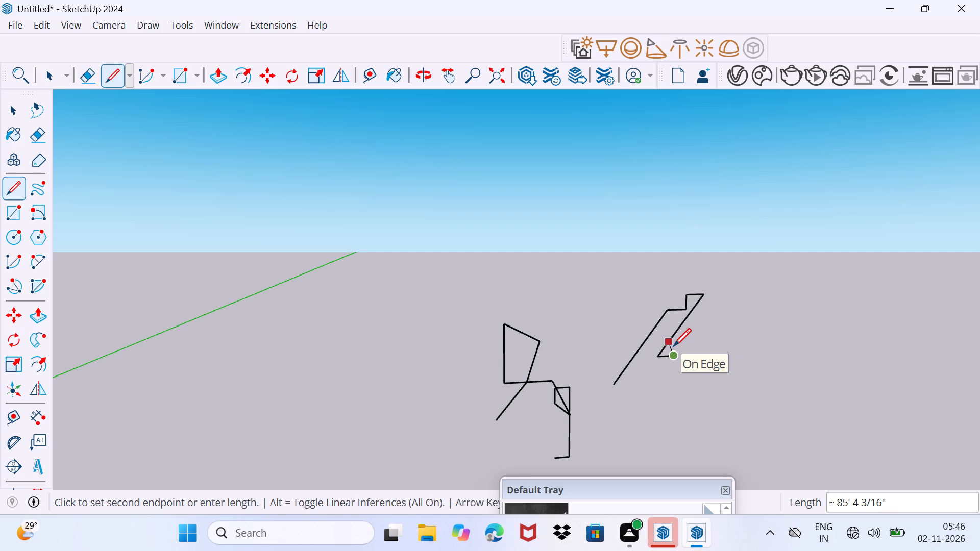
{"action": "left_click", "coordinate": [673, 346]}
Branch an edge about 367' 9" downward from the first long diagonal, then retrace about 54' 1" back up along it.
{"action": "left_click", "coordinate": [649, 340]}
{"action": "left_click", "coordinate": [650, 337]}
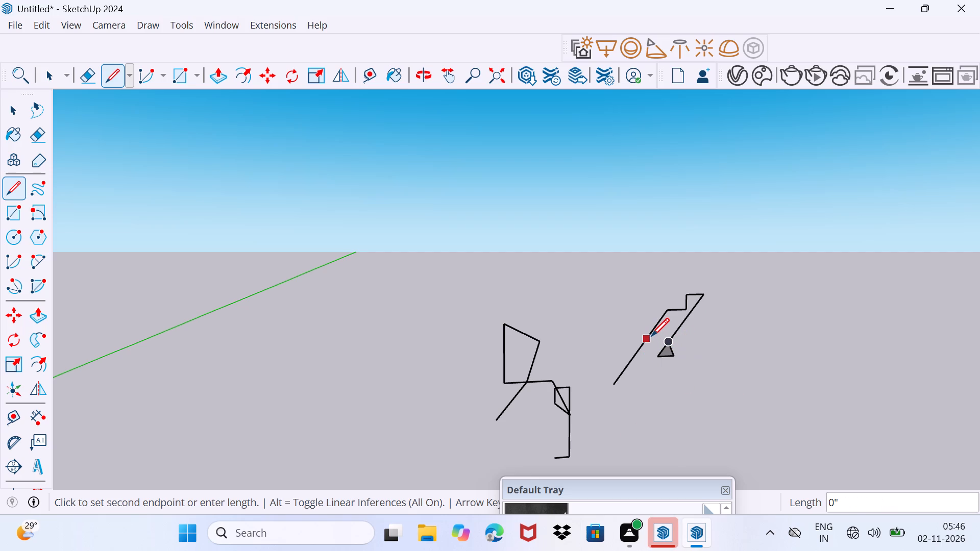
{"action": "left_click", "coordinate": [651, 335]}
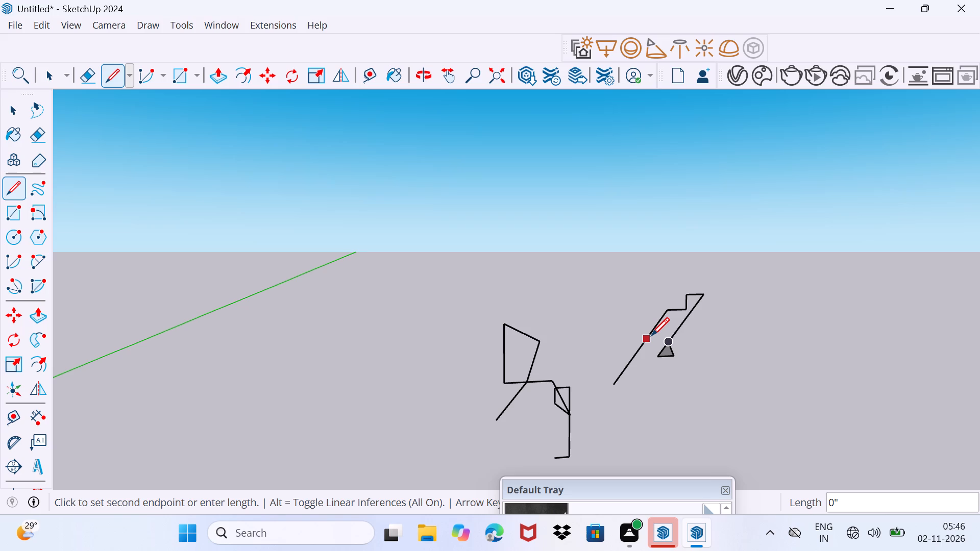
{"action": "left_click", "coordinate": [651, 335]}
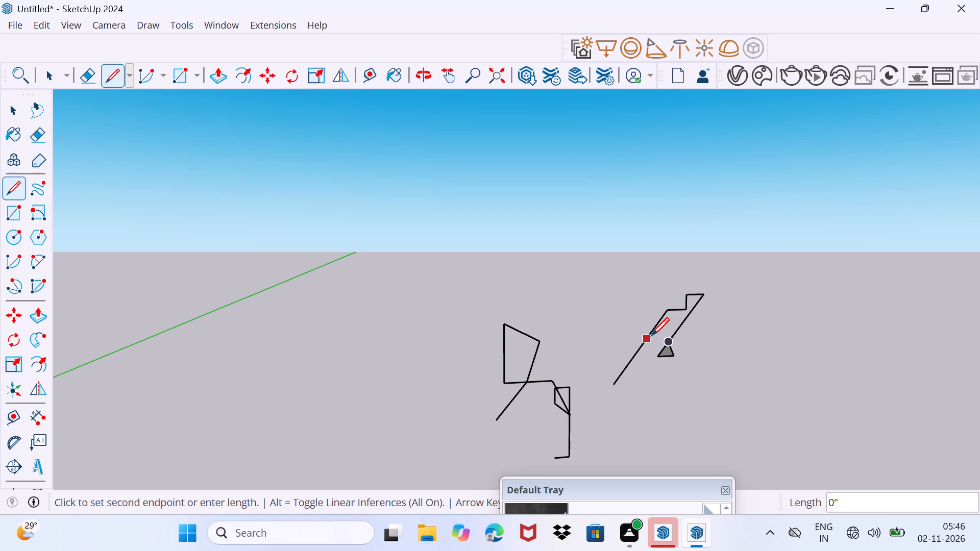
{"action": "left_click", "coordinate": [651, 335]}
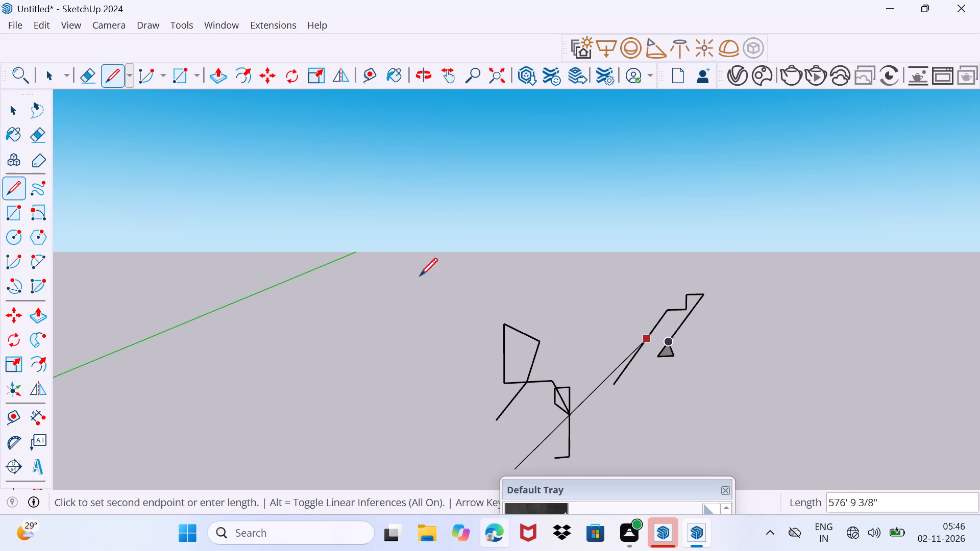
{"action": "left_click", "coordinate": [633, 395]}
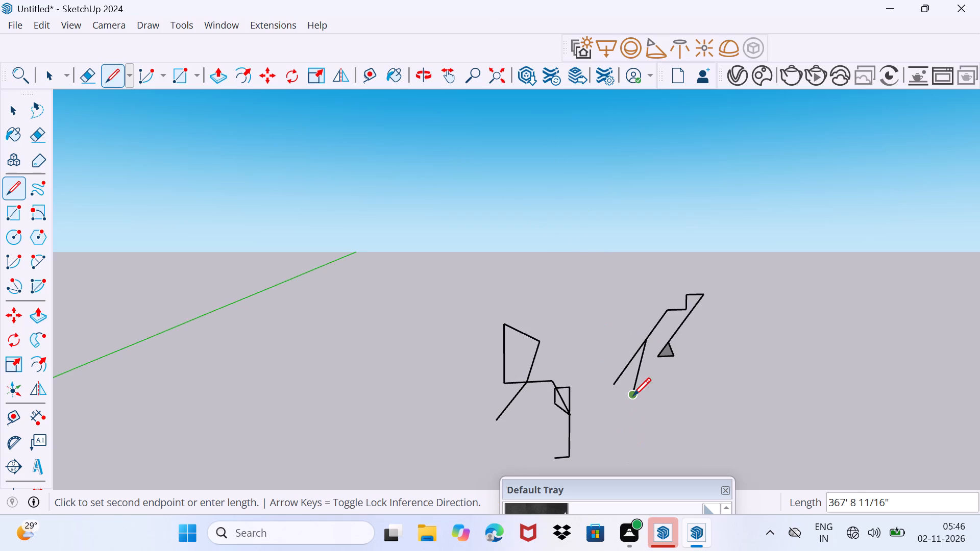
{"action": "left_click", "coordinate": [639, 384]}
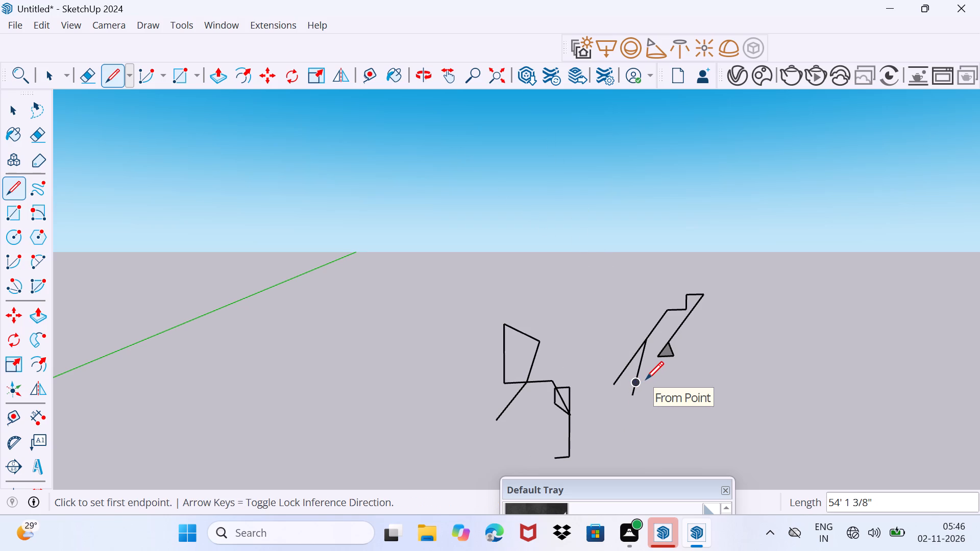
Draw an edge from the branch to the small triangle's outer corner, and extend the line about 285' beyond it.
{"action": "left_click", "coordinate": [646, 379]}
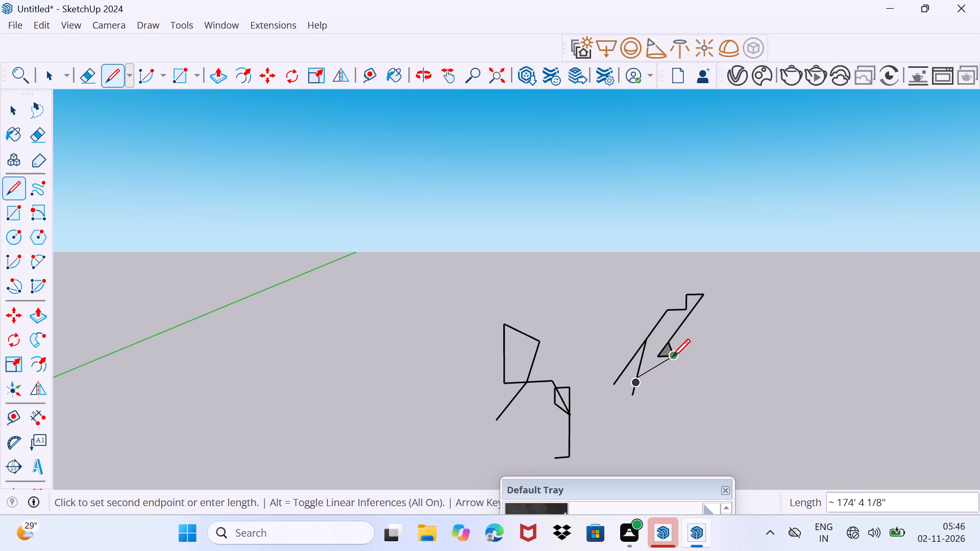
{"action": "left_click", "coordinate": [672, 357]}
{"action": "left_click", "coordinate": [673, 357]}
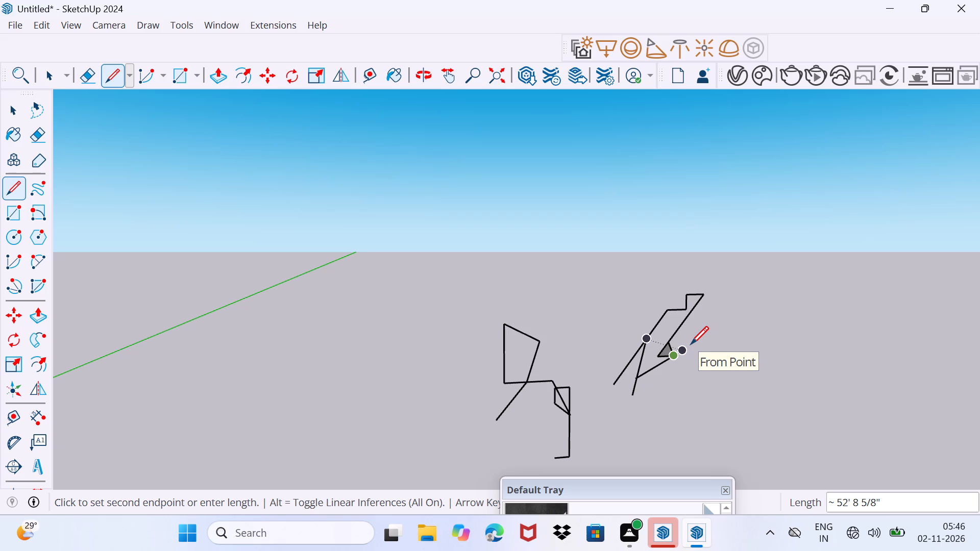
{"action": "left_click", "coordinate": [691, 344]}
{"action": "left_click", "coordinate": [715, 330]}
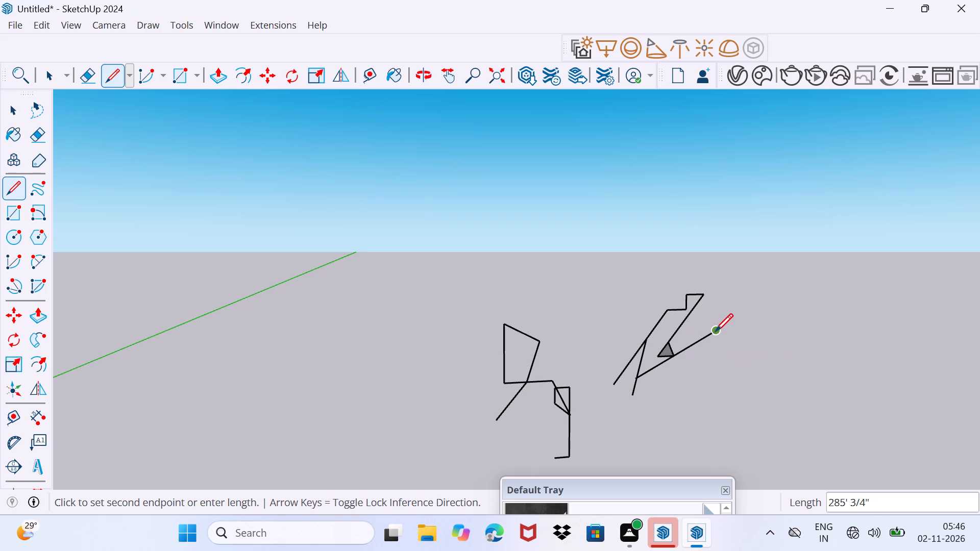
Draw a vertical edge along the blue axis up from the end of the extended line.
{"action": "left_click", "coordinate": [715, 332]}
{"action": "left_click", "coordinate": [715, 332]}
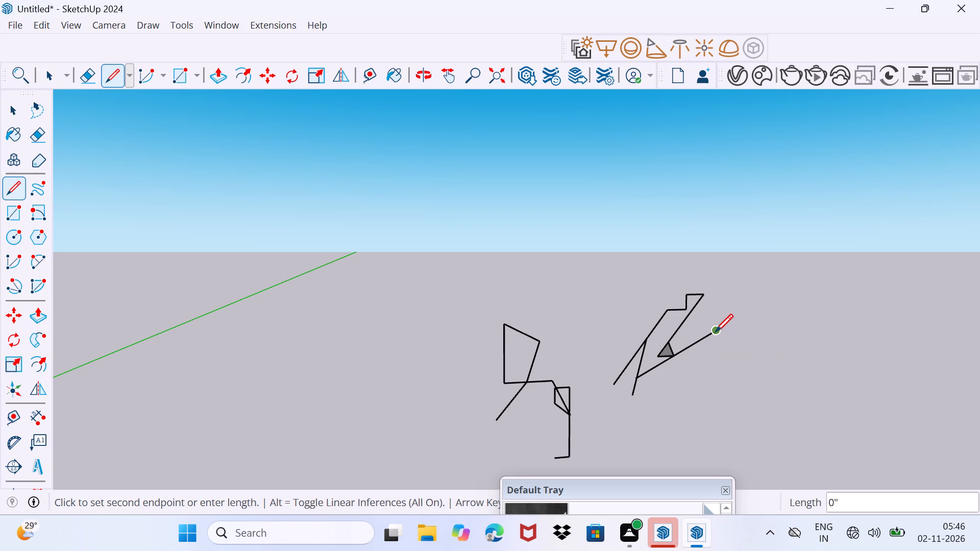
{"action": "left_click", "coordinate": [715, 332]}
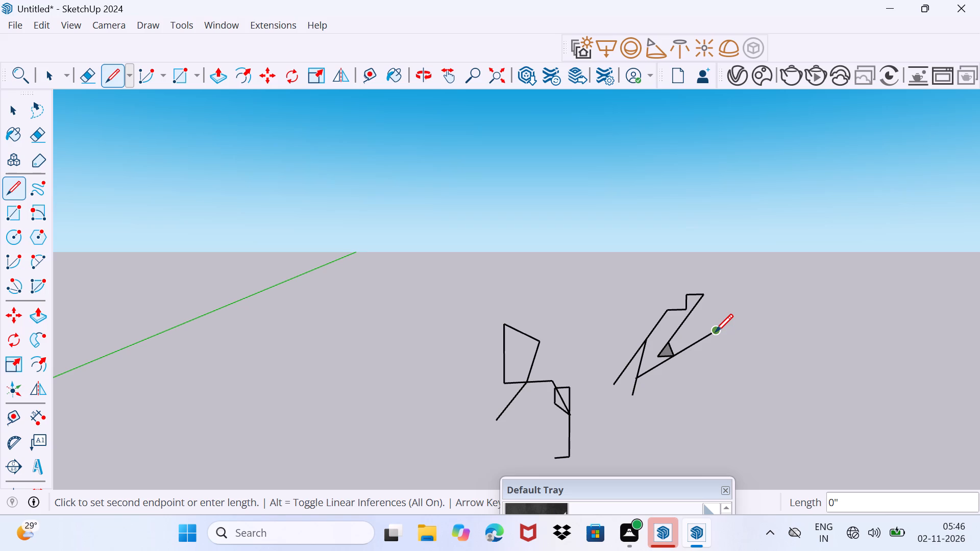
{"action": "left_click", "coordinate": [715, 332]}
{"action": "left_click", "coordinate": [721, 296]}
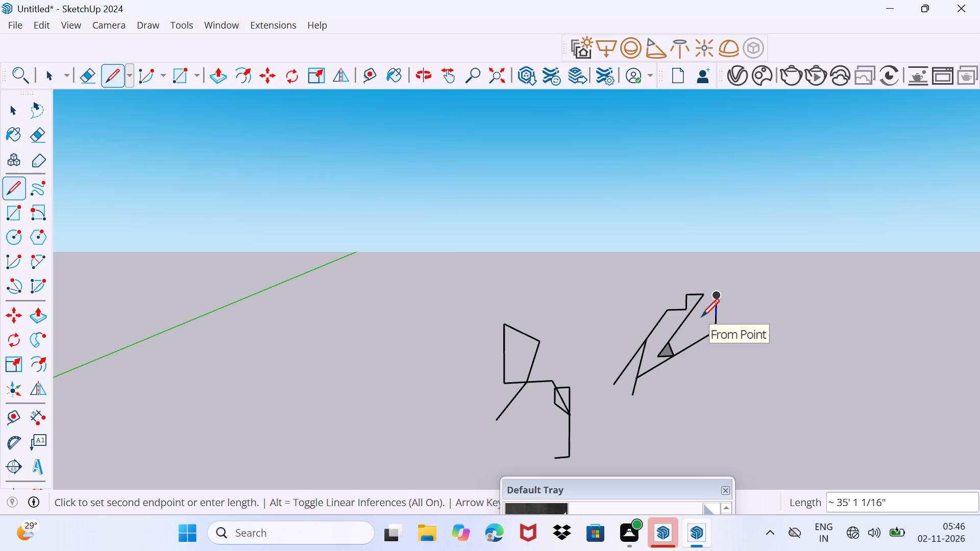
Connect the vertical edge to the long return diagonal with a horizontal run of two segments, about 27' and 28' long.
{"action": "left_click", "coordinate": [701, 316]}
{"action": "left_click", "coordinate": [701, 316]}
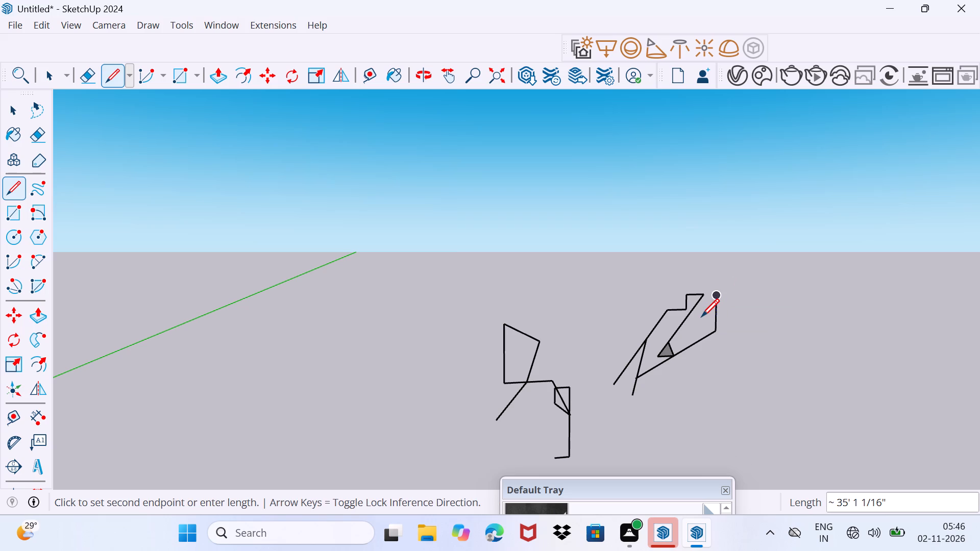
{"action": "left_click", "coordinate": [701, 316]}
{"action": "left_click", "coordinate": [701, 316]}
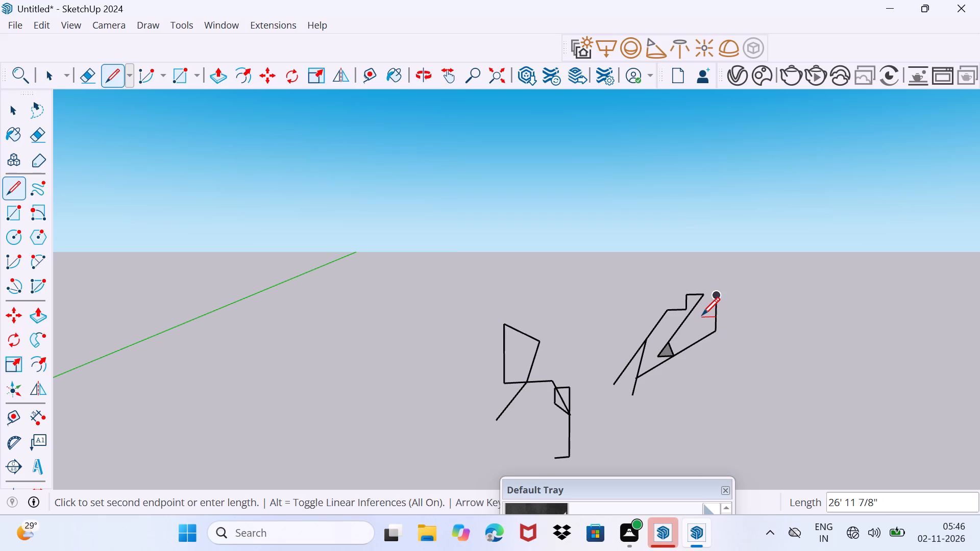
{"action": "left_click", "coordinate": [702, 315]}
{"action": "left_click", "coordinate": [702, 315]}
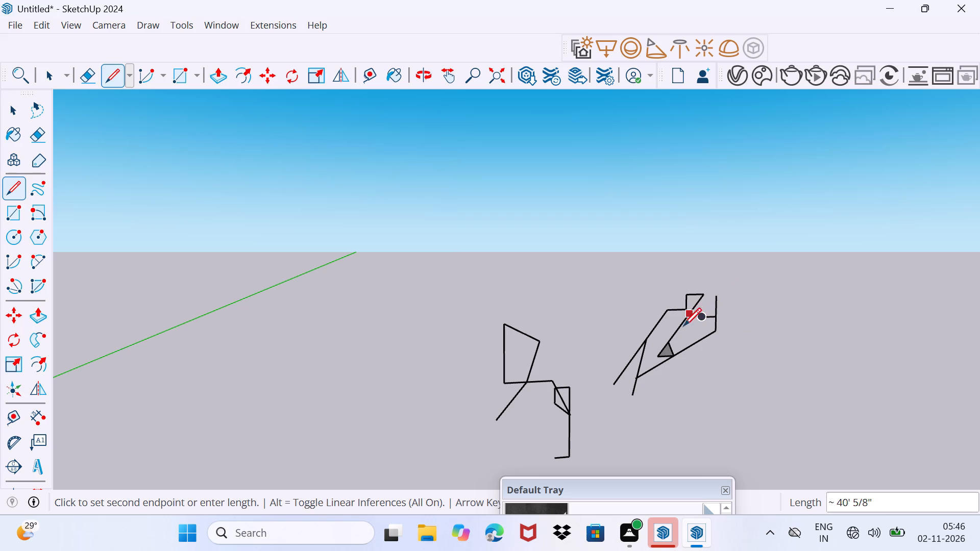
{"action": "left_click", "coordinate": [680, 327]}
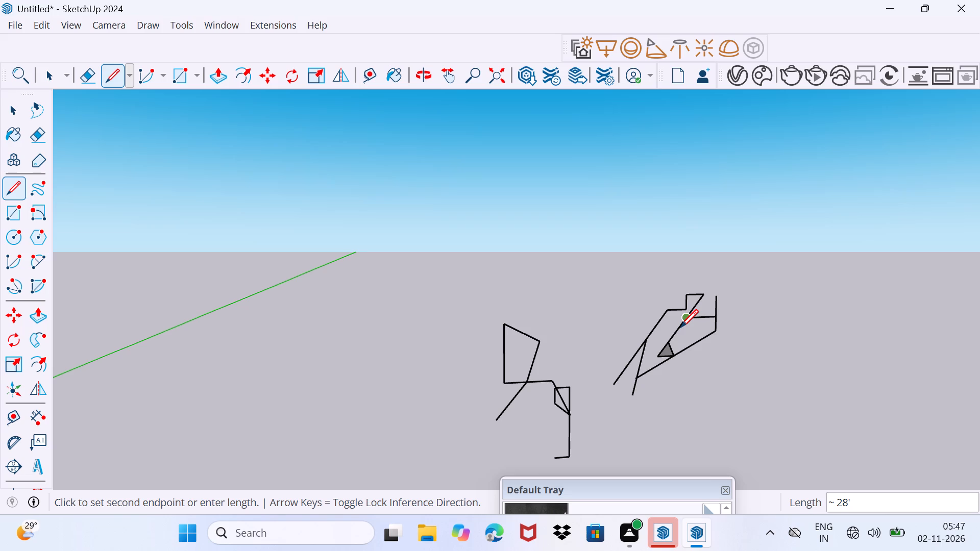
Draw a vertical edge about 114' 10" up from the junction on the diagonal, and retrace it back down to the junction.
{"action": "left_click", "coordinate": [680, 327]}
{"action": "left_click", "coordinate": [682, 325]}
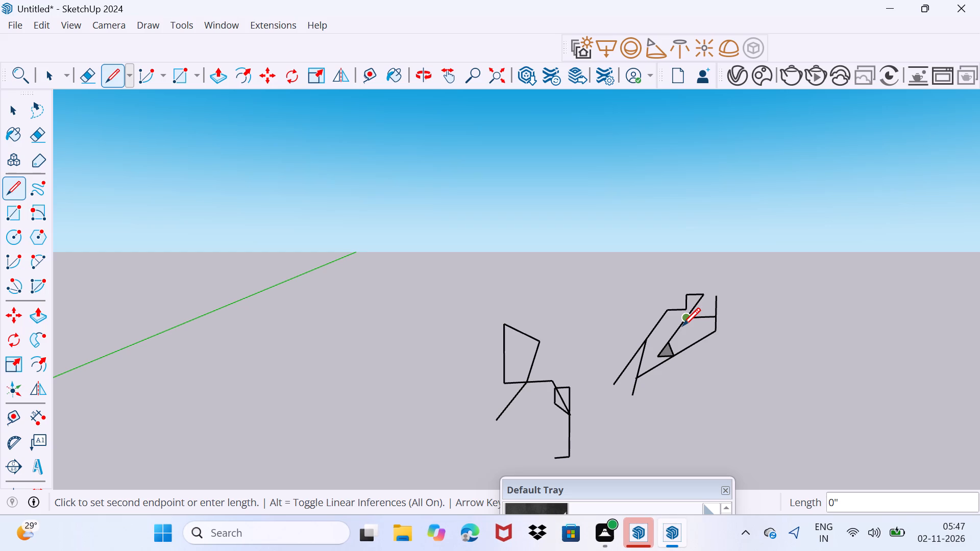
{"action": "left_click", "coordinate": [682, 325]}
{"action": "left_click", "coordinate": [685, 323]}
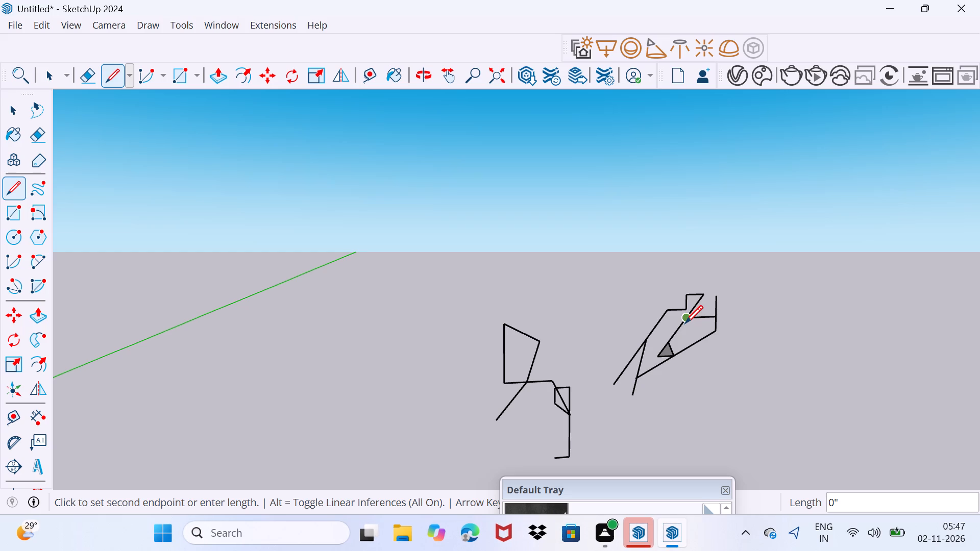
{"action": "left_click", "coordinate": [685, 323]}
{"action": "left_click", "coordinate": [702, 248]}
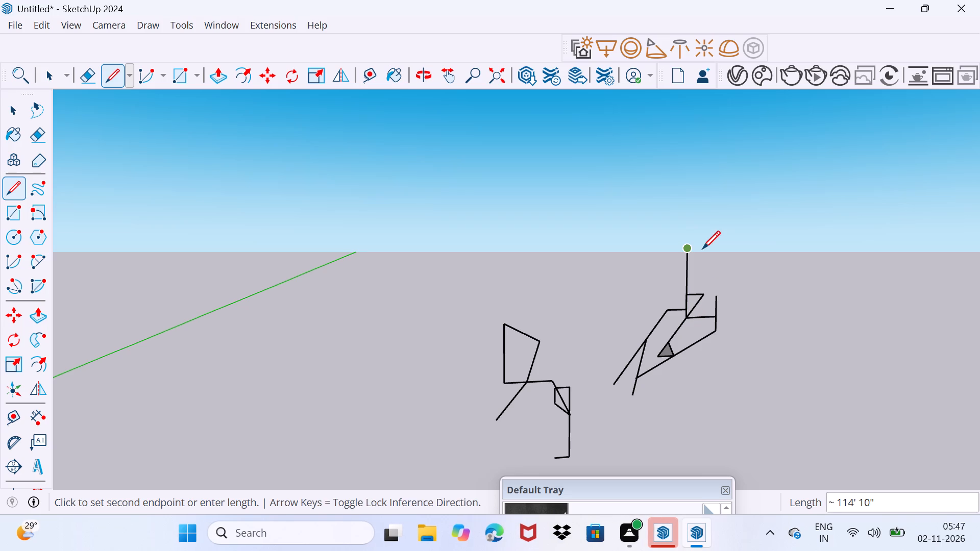
{"action": "left_click", "coordinate": [682, 287]}
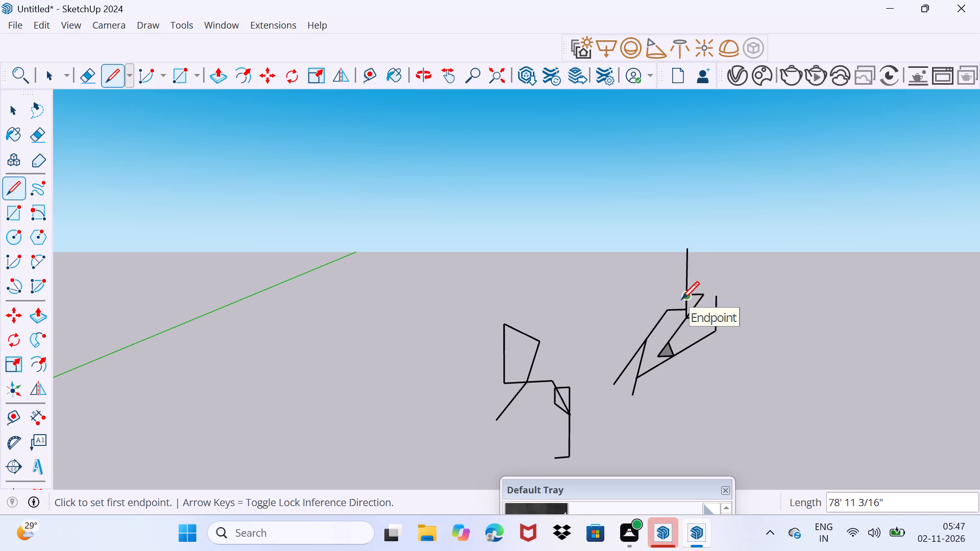
{"action": "left_click", "coordinate": [681, 299]}
{"action": "left_click", "coordinate": [682, 303]}
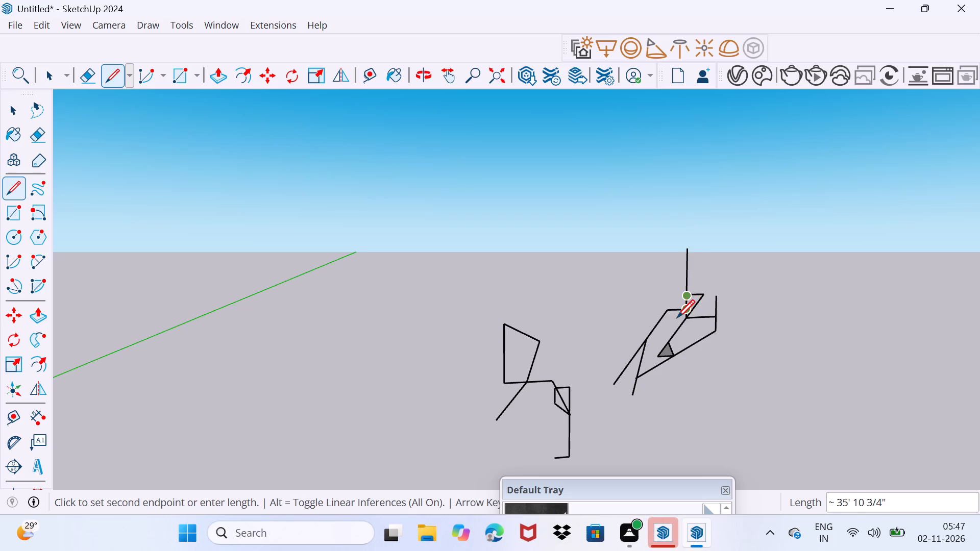
{"action": "left_click", "coordinate": [676, 318]}
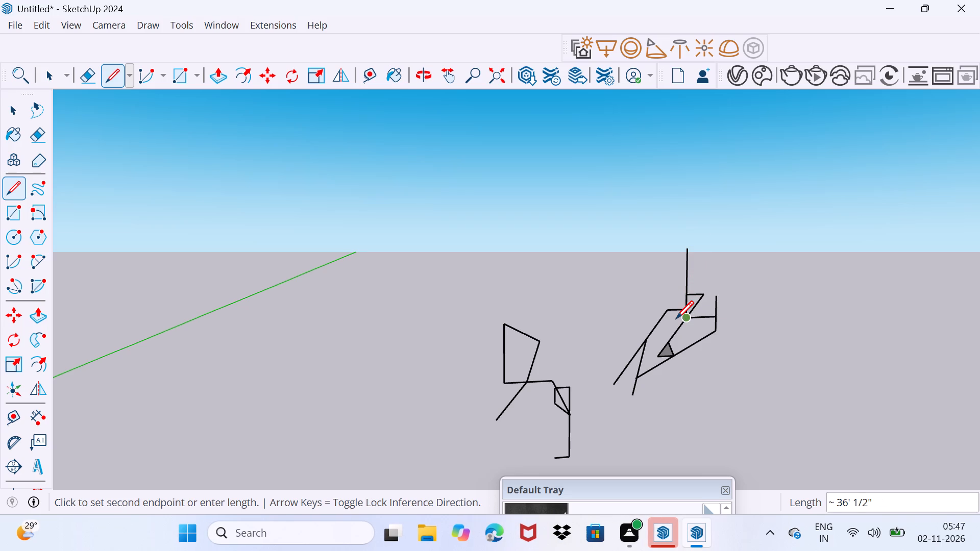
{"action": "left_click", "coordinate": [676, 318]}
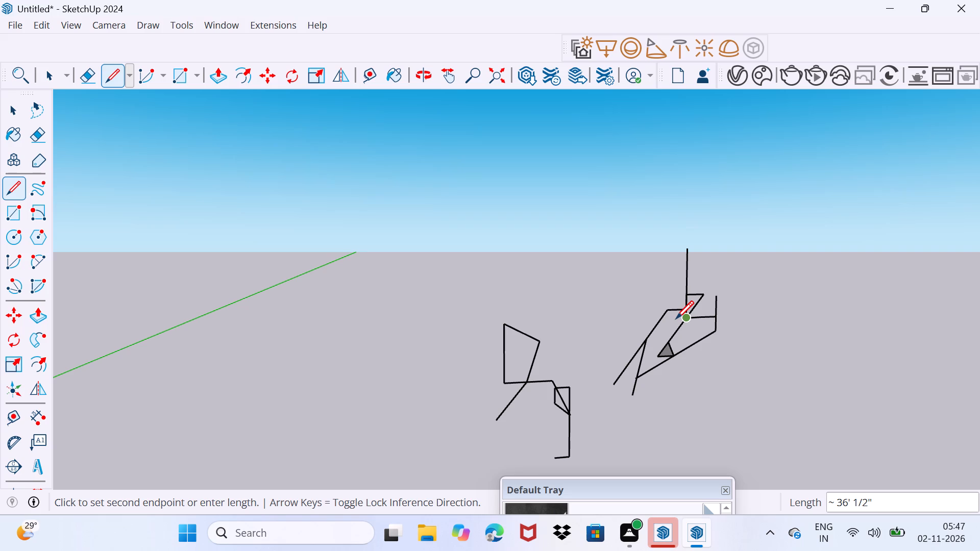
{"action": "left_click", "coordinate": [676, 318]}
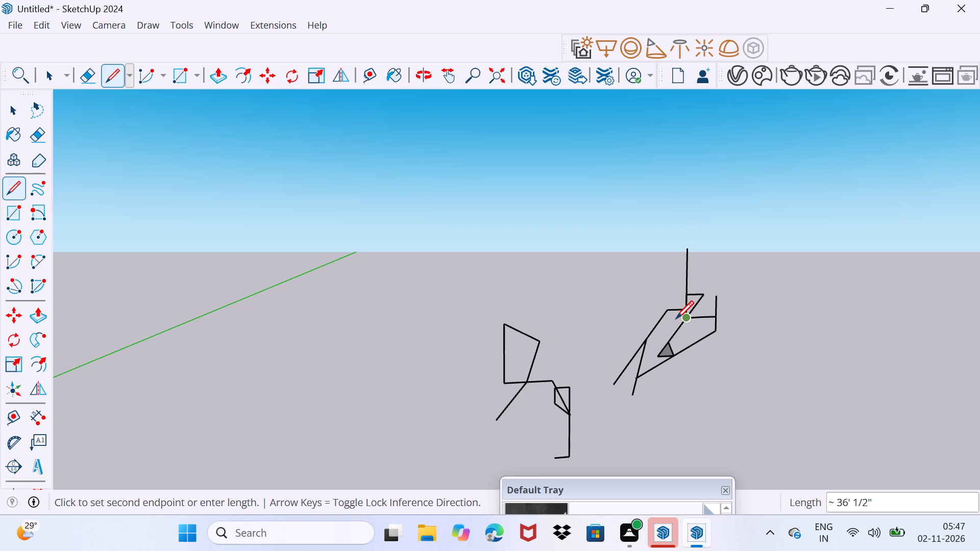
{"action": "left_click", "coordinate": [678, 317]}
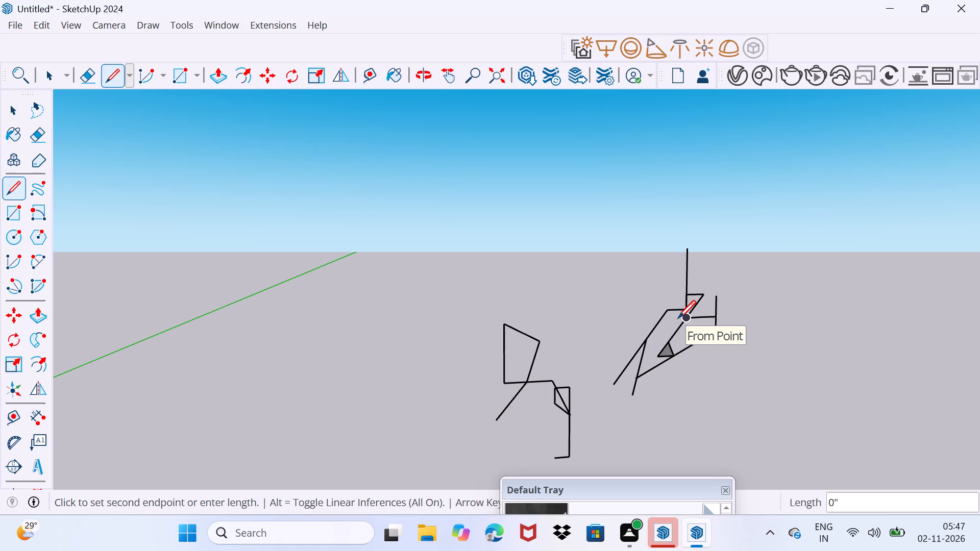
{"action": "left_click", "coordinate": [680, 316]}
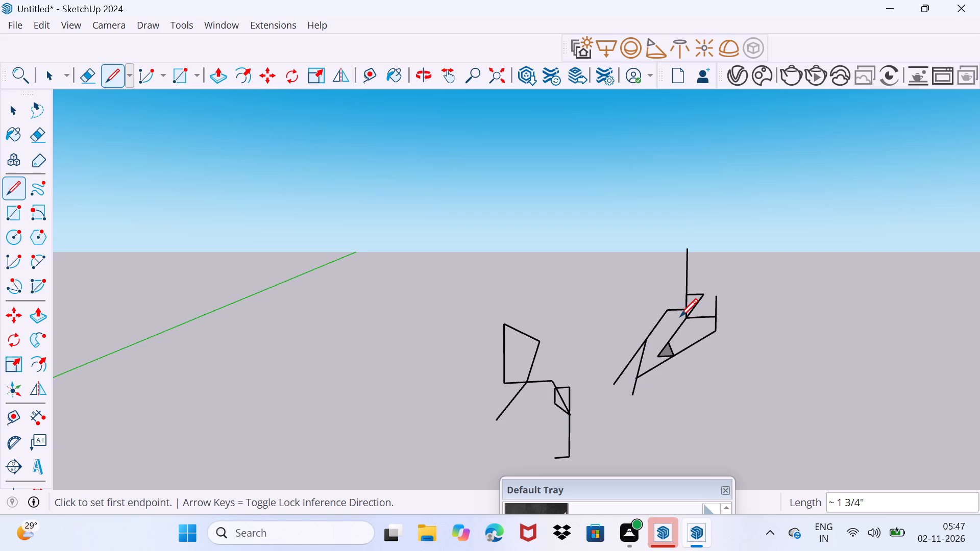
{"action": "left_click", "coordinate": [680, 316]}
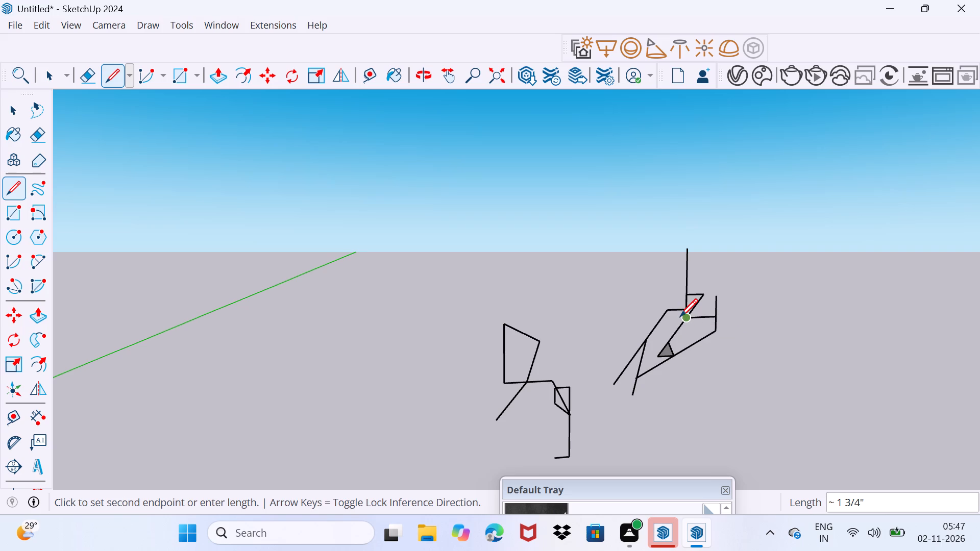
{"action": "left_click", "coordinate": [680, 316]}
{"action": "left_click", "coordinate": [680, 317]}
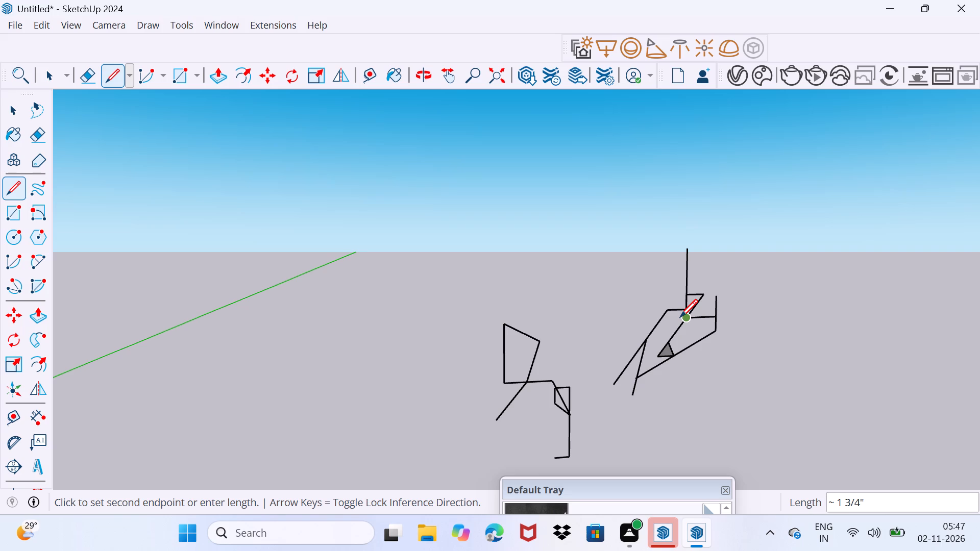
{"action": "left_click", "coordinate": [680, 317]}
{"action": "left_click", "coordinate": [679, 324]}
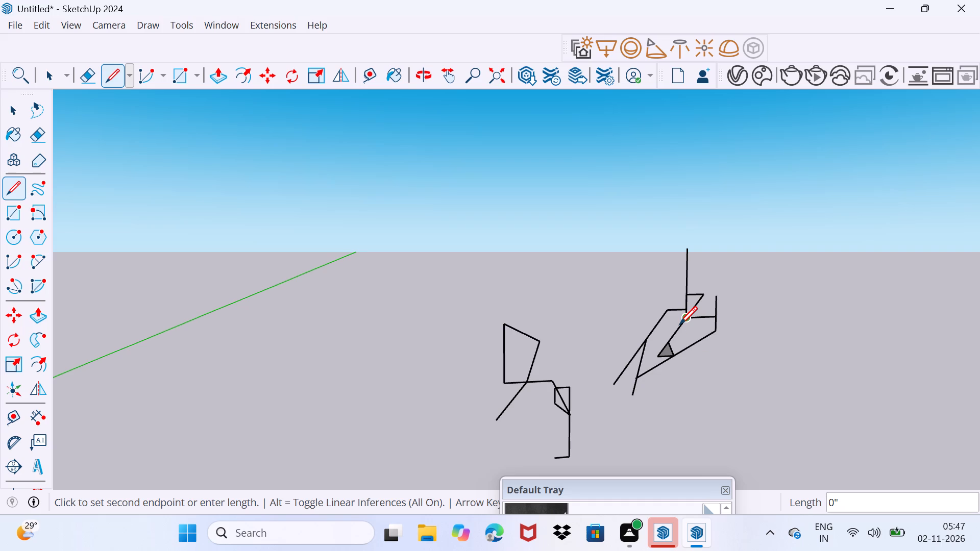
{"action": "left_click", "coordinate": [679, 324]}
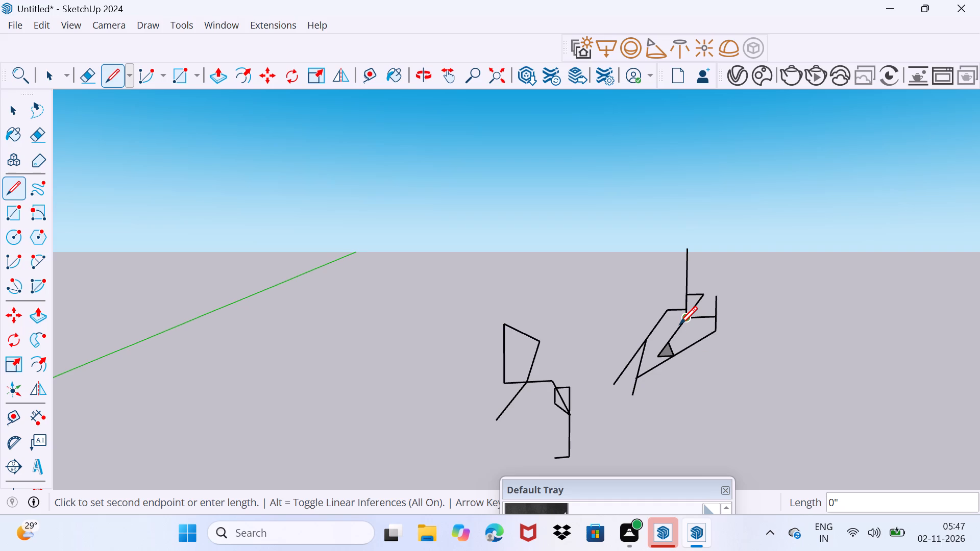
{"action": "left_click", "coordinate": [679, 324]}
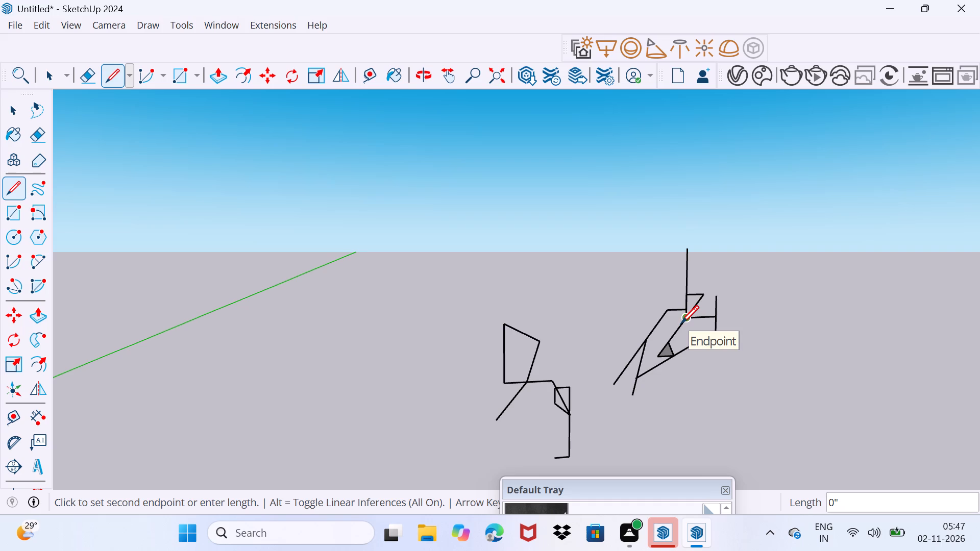
Retrace the diagonal between the junction and the small shaded triangle's apex, with a first segment about 110' 11" long.
{"action": "left_click", "coordinate": [681, 323]}
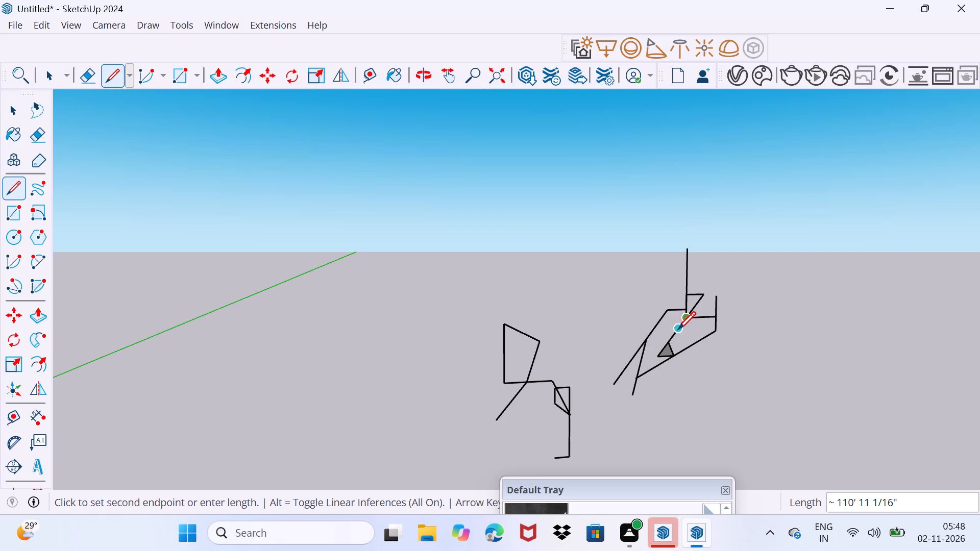
{"action": "left_click", "coordinate": [678, 329]}
{"action": "left_click", "coordinate": [678, 331]}
{"action": "left_click_drag", "start_coordinate": [671, 343], "coordinate": [687, 315]}
Draw a freestanding rising diagonal above the figure, starting with a segment about 104' 4", and add a long edge back from its upper end into the sky.
{"action": "left_click", "coordinate": [712, 271]}
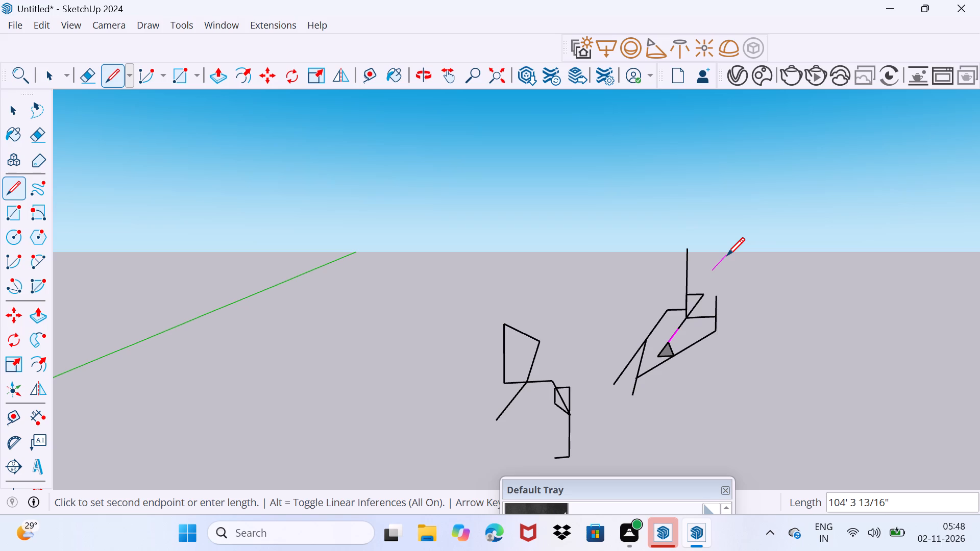
{"action": "left_click", "coordinate": [727, 255]}
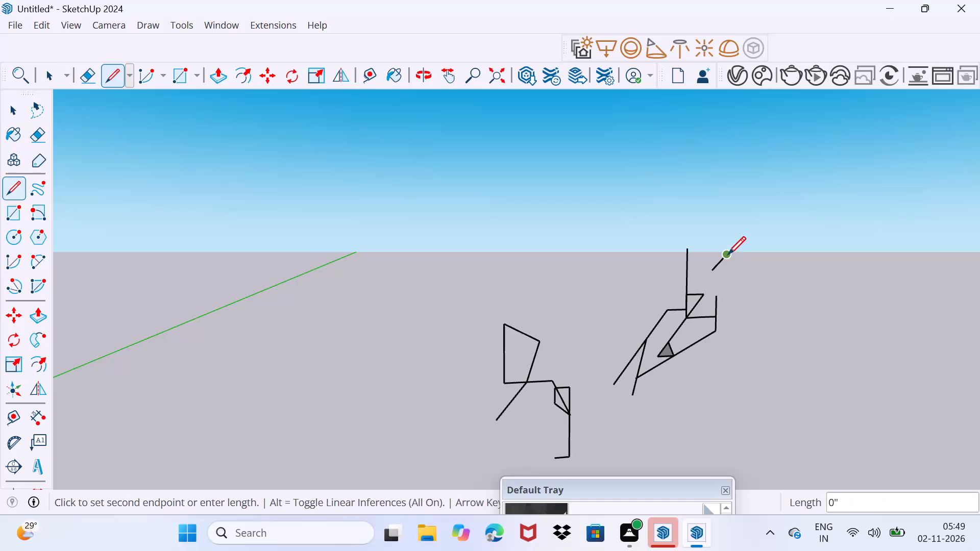
{"action": "left_click", "coordinate": [728, 254]}
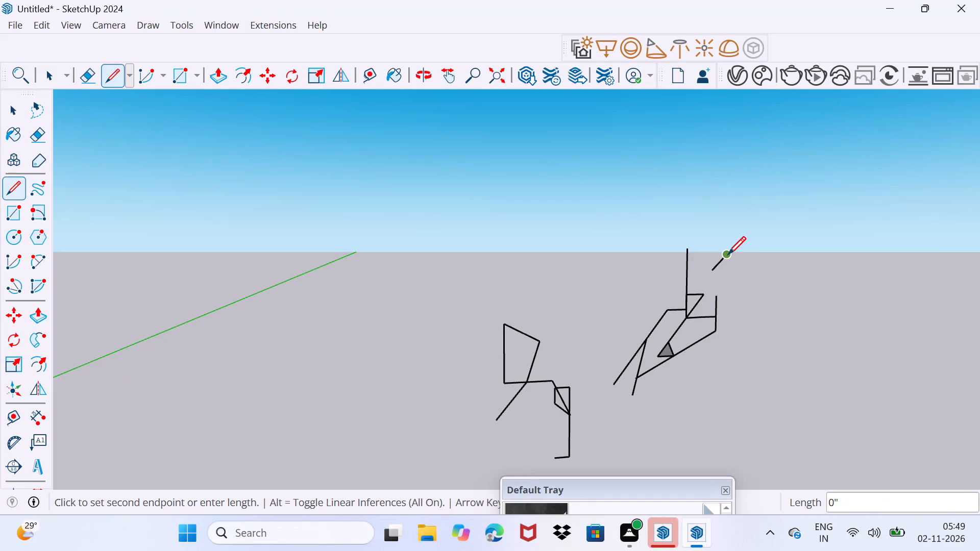
{"action": "left_click", "coordinate": [728, 254]}
{"action": "left_click", "coordinate": [747, 237]}
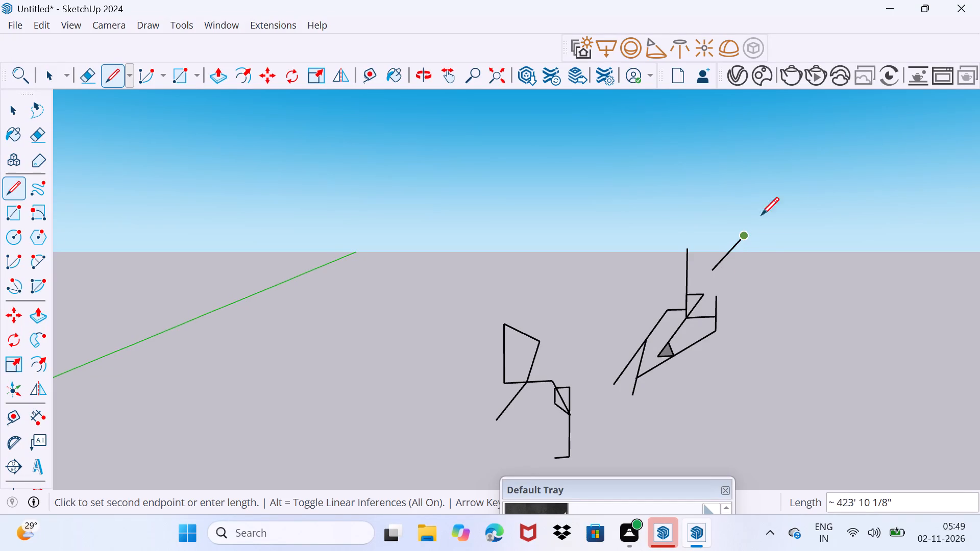
{"action": "left_click", "coordinate": [554, 121]}
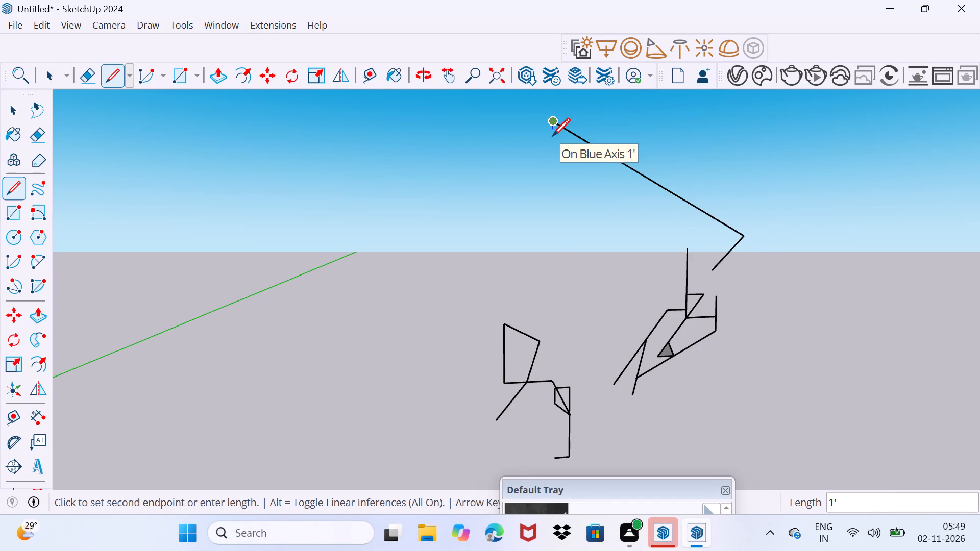
Close a tiny triangle at the long edge's far end with a 1' blue-axis edge and an edge about 4' 7" back to the line.
{"action": "left_click", "coordinate": [552, 136]}
{"action": "left_click", "coordinate": [552, 136]}
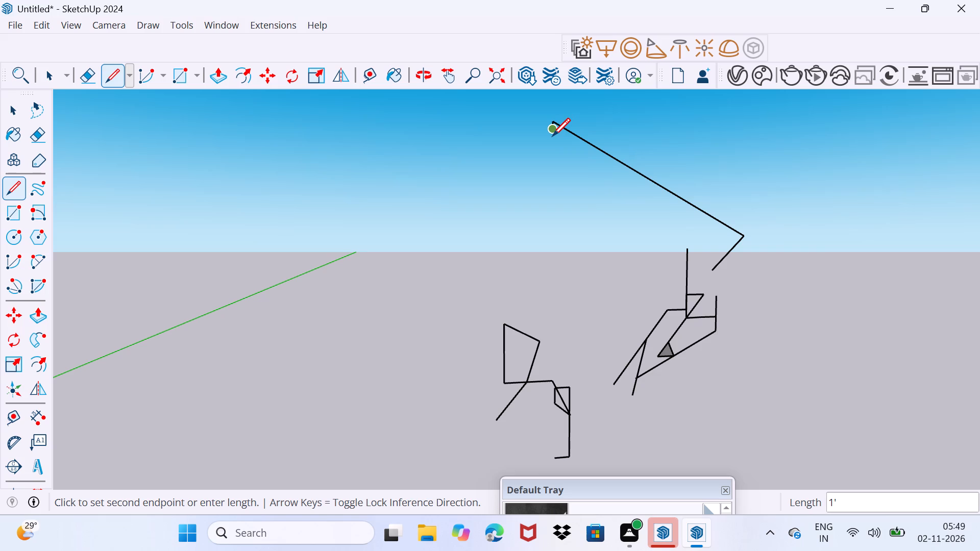
{"action": "left_click", "coordinate": [557, 133]}
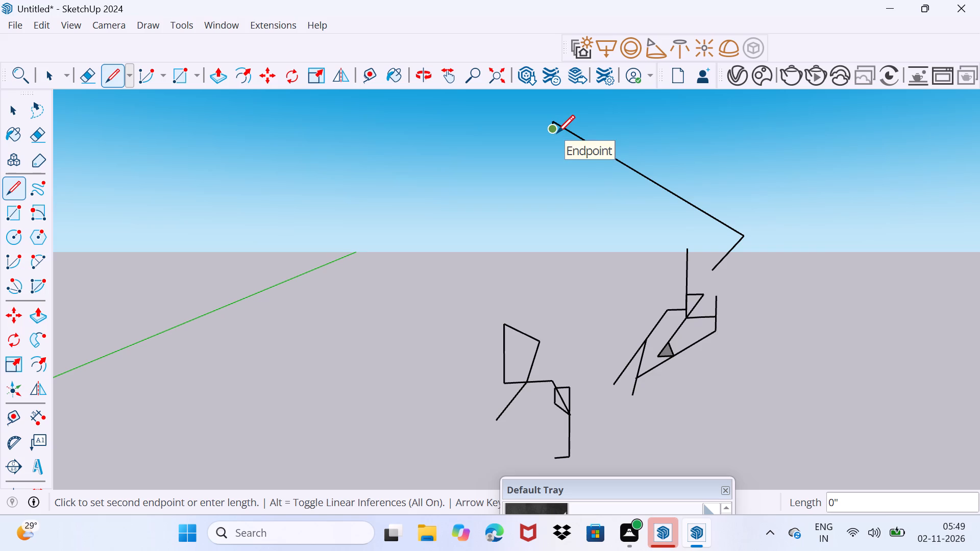
{"action": "left_click", "coordinate": [557, 133]}
{"action": "left_click", "coordinate": [561, 128]}
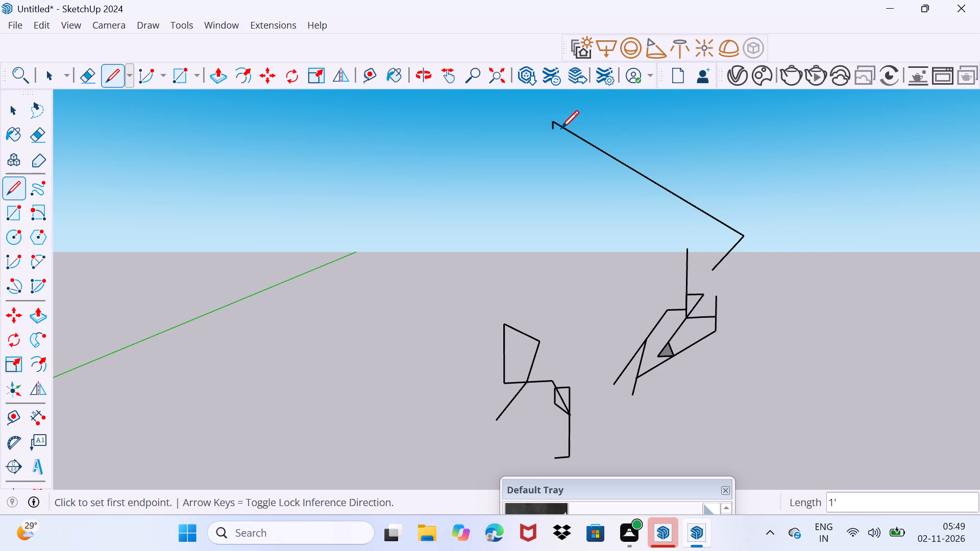
{"action": "left_click", "coordinate": [557, 134]}
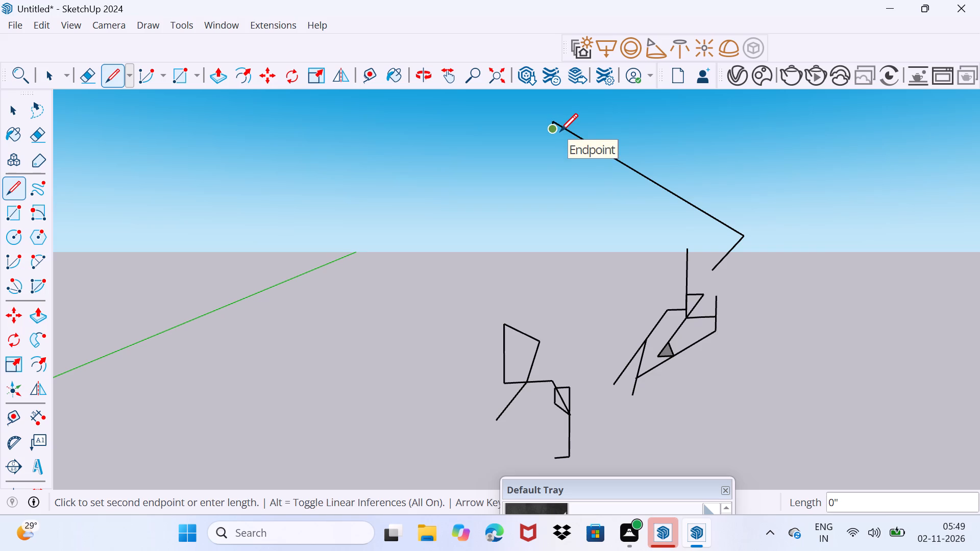
{"action": "left_click", "coordinate": [560, 131]}
{"action": "left_click", "coordinate": [560, 131]}
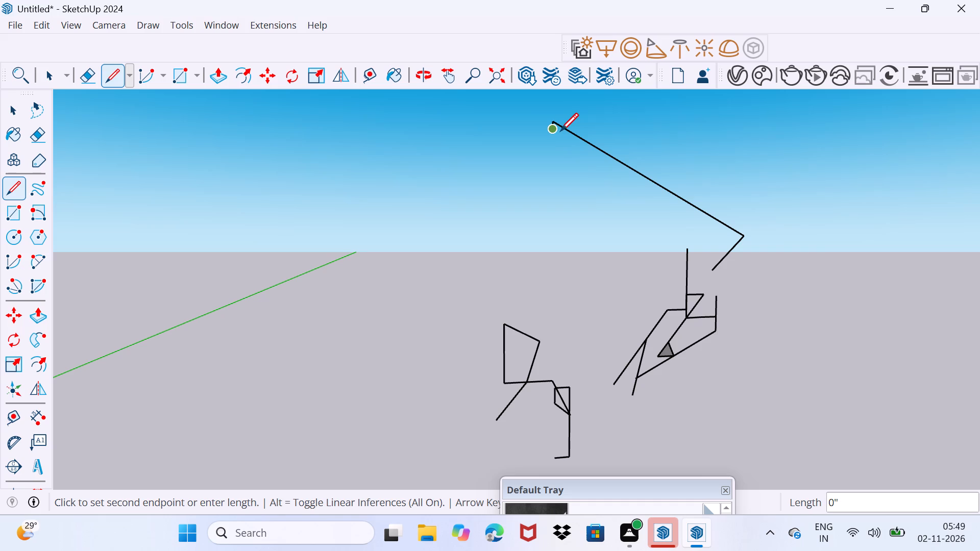
{"action": "left_click", "coordinate": [563, 128]}
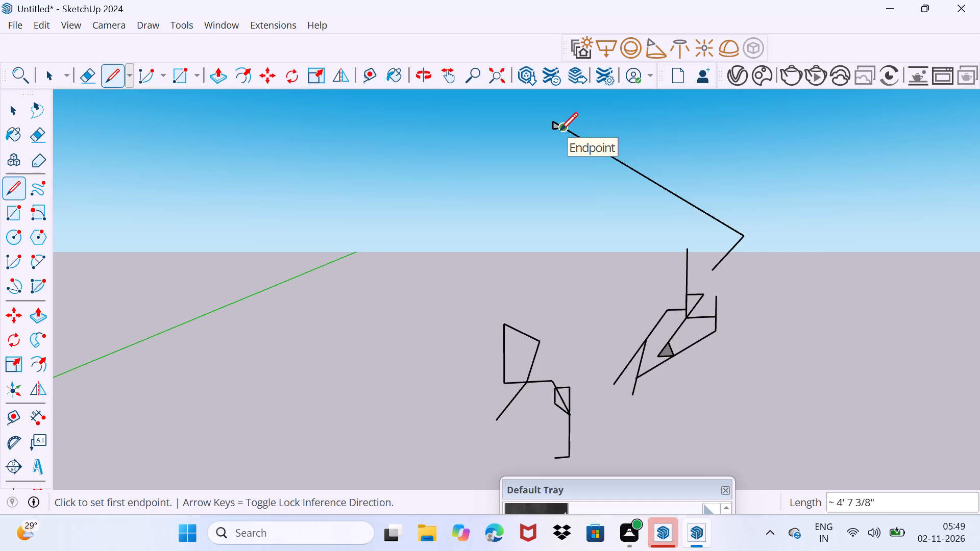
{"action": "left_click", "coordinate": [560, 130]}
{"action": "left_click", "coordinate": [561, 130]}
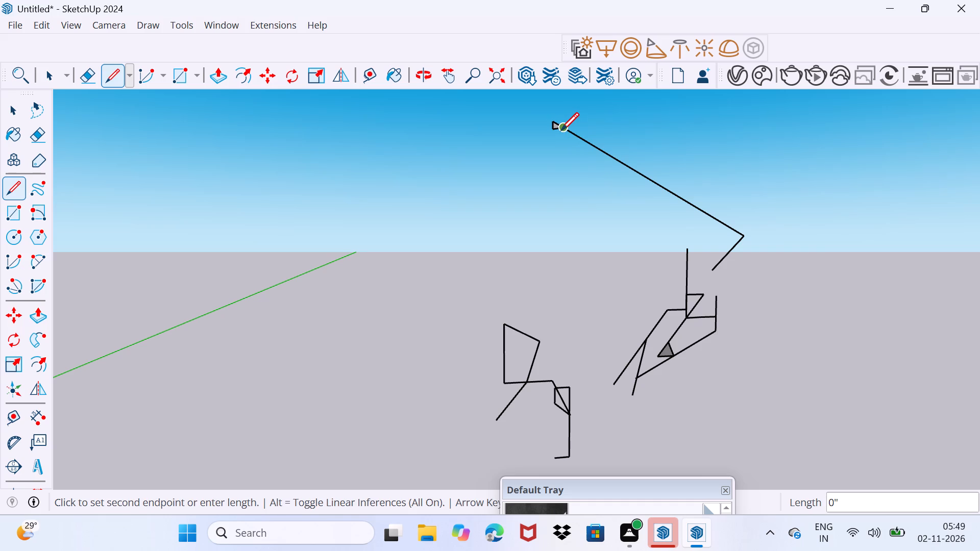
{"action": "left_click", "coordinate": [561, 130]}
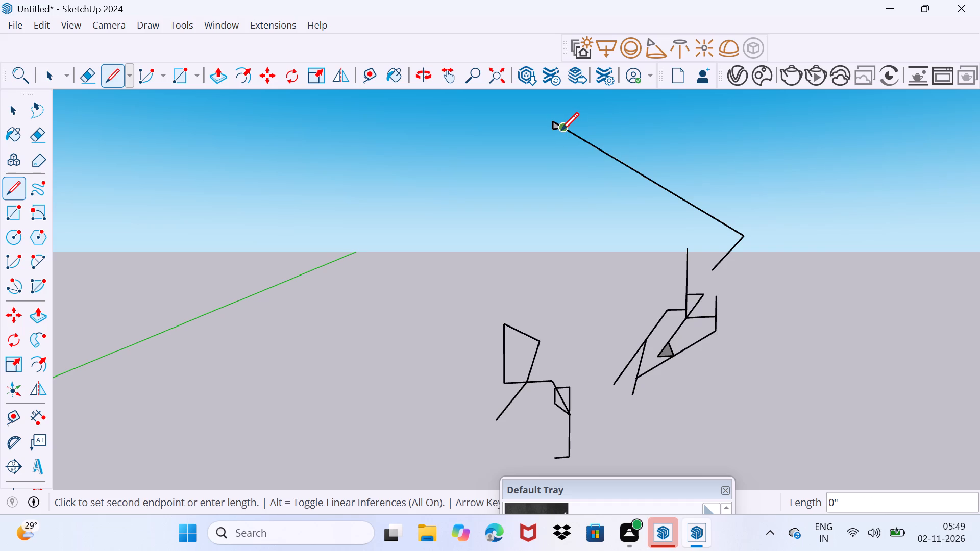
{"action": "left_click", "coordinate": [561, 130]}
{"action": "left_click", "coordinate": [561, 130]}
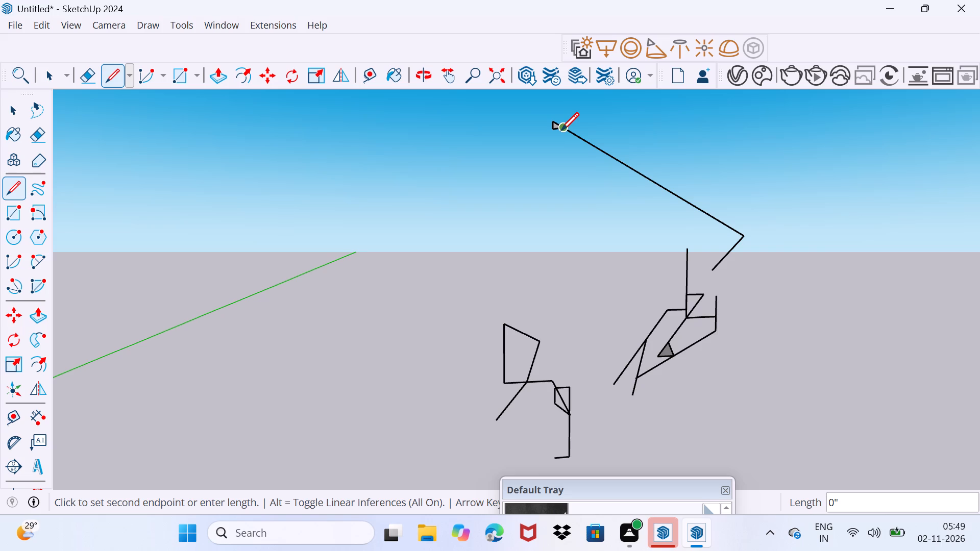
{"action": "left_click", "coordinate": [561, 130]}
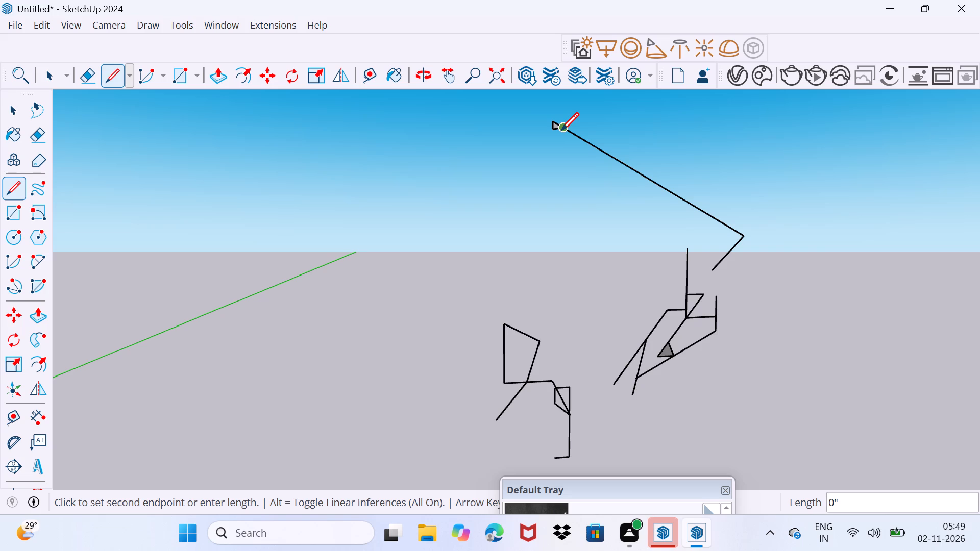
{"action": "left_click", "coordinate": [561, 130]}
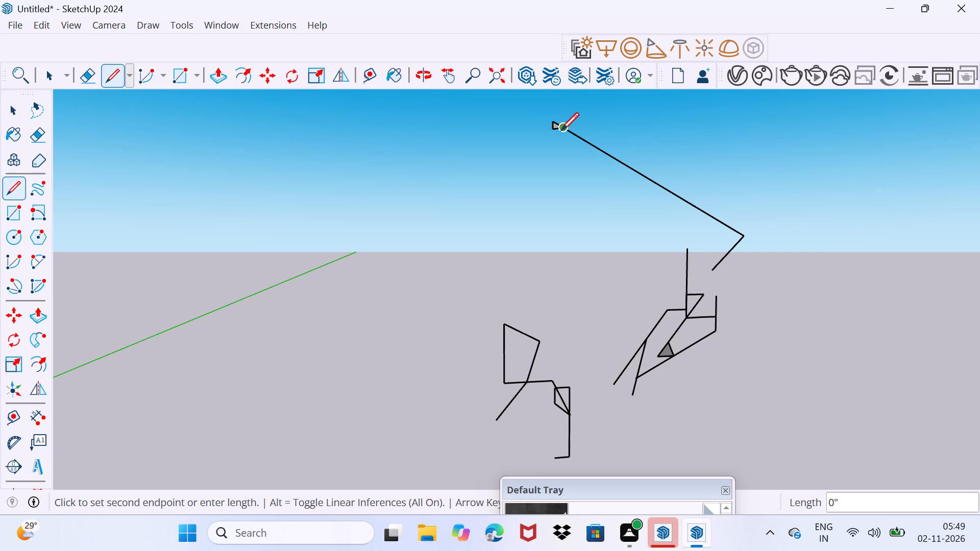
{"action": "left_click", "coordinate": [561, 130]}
Draw an edge about 34' 5" from the tiny triangle's corner down to the lower figure's slanted edge, and continue it to the shaded triangle's apex.
{"action": "left_click", "coordinate": [561, 130]}
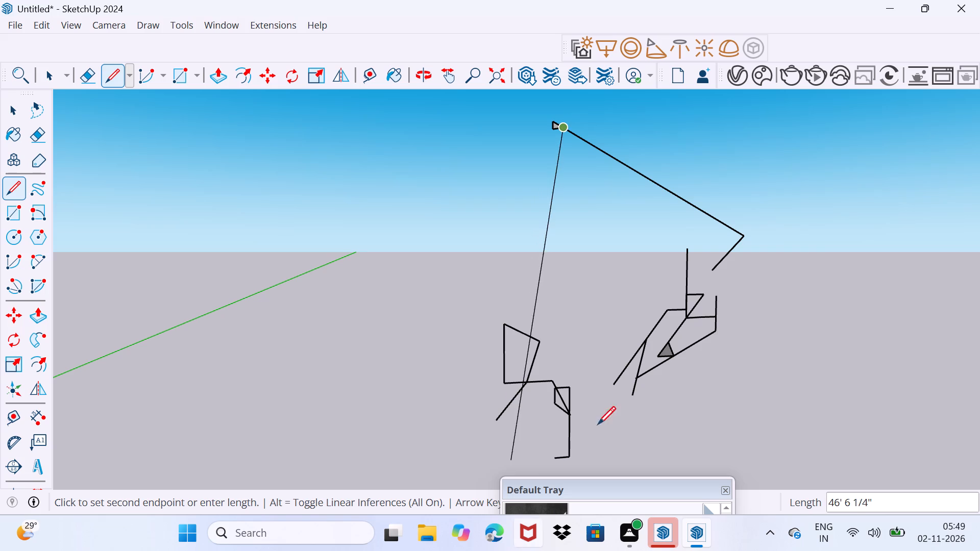
{"action": "left_click", "coordinate": [650, 354]}
{"action": "left_click", "coordinate": [656, 340]}
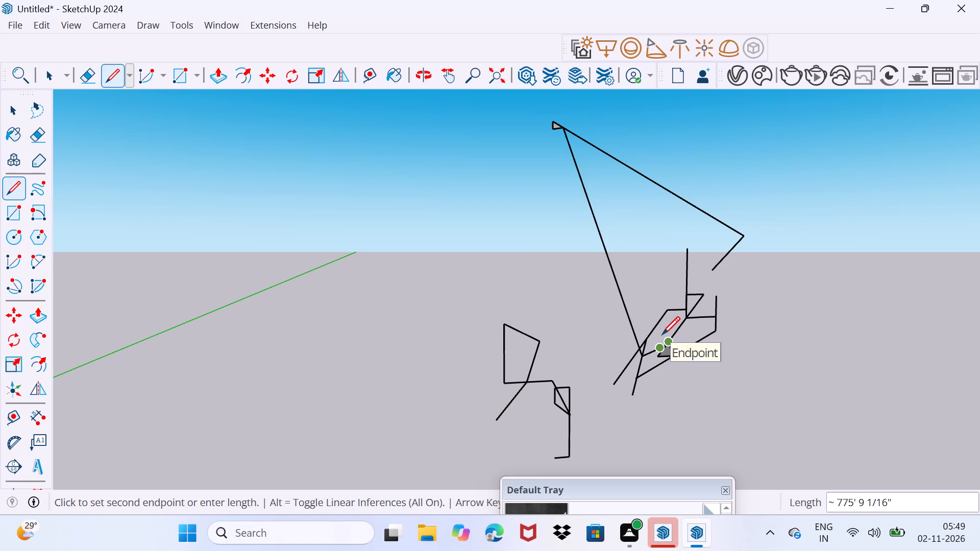
{"action": "left_click", "coordinate": [662, 334]}
Draw a vertical edge up from the shaded triangle's apex and connect its top to the diagonal's junction with an edge about 222' 2" long.
{"action": "left_click", "coordinate": [674, 322]}
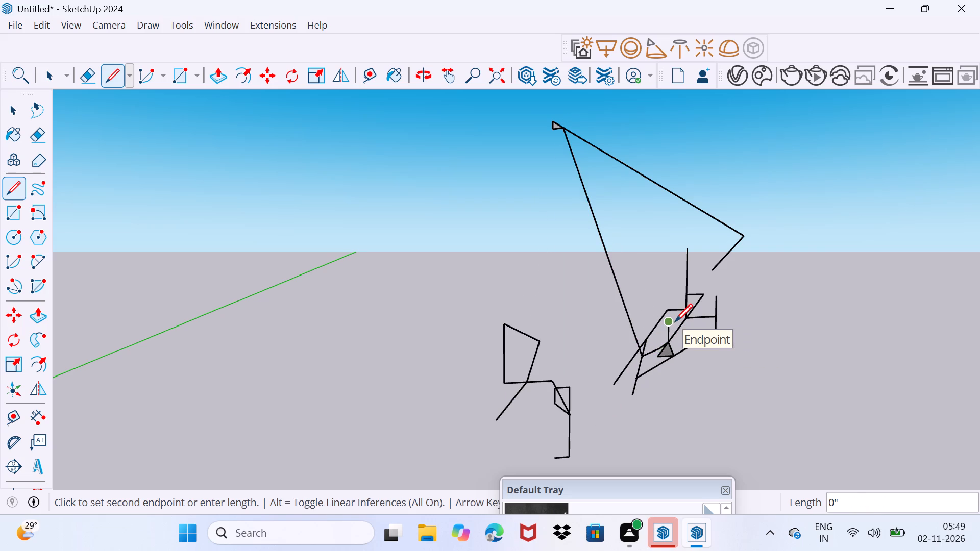
{"action": "left_click", "coordinate": [675, 321]}
{"action": "left_click", "coordinate": [675, 321]}
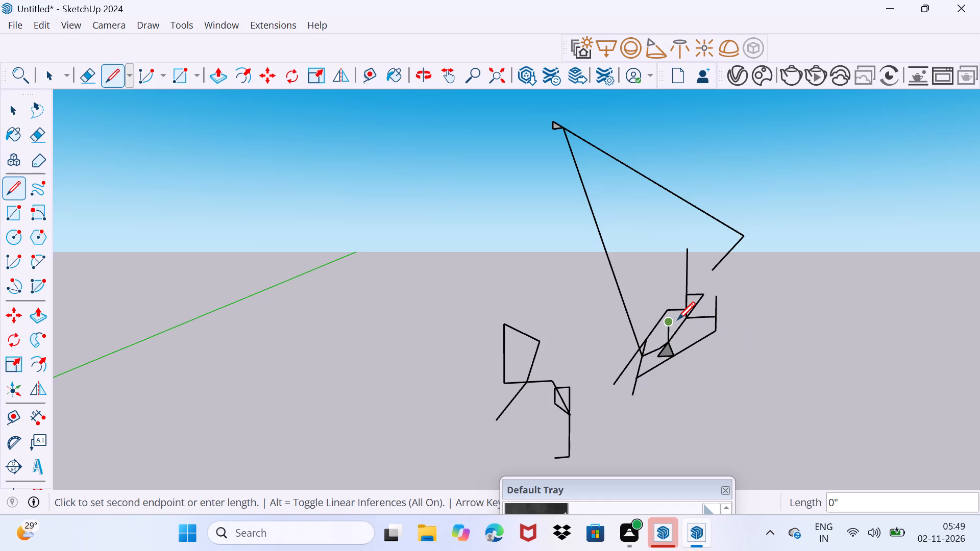
{"action": "left_click", "coordinate": [677, 319]}
{"action": "left_click", "coordinate": [680, 317]}
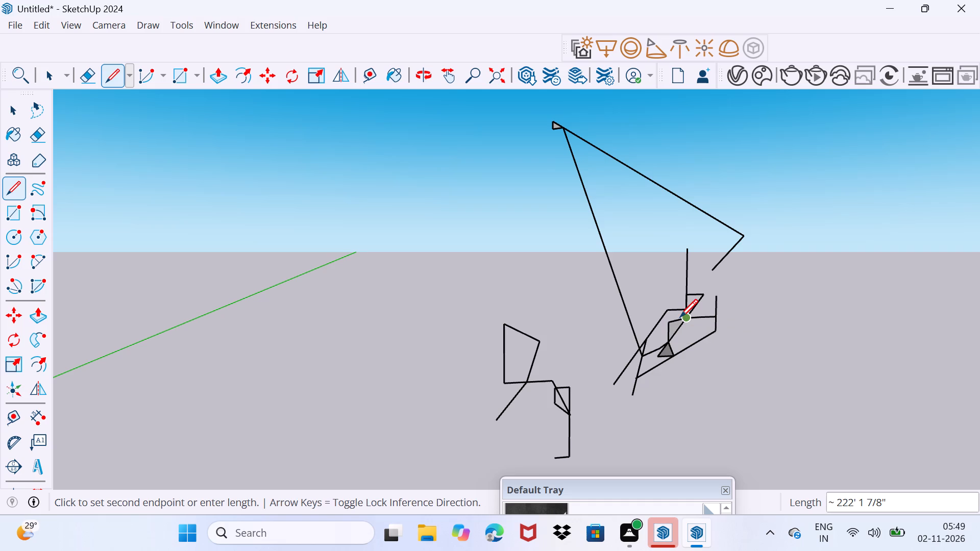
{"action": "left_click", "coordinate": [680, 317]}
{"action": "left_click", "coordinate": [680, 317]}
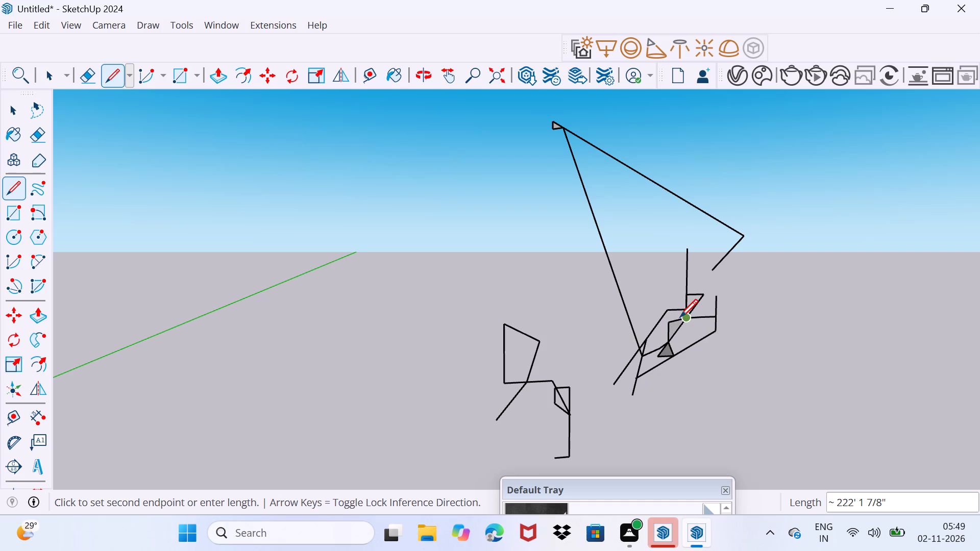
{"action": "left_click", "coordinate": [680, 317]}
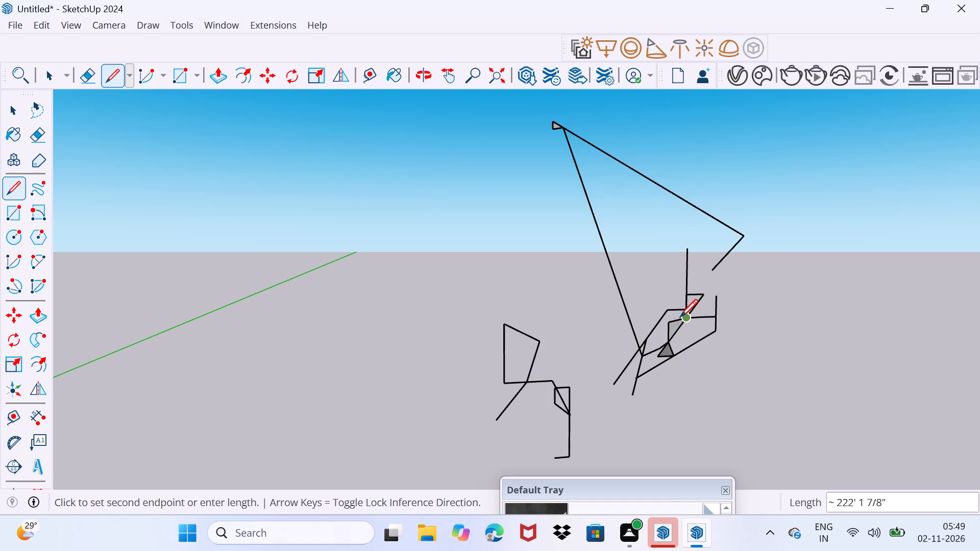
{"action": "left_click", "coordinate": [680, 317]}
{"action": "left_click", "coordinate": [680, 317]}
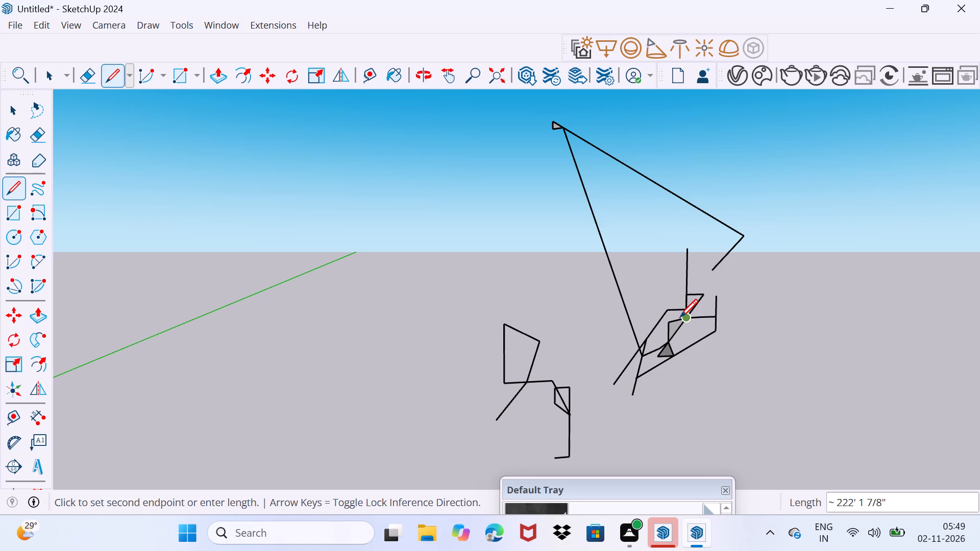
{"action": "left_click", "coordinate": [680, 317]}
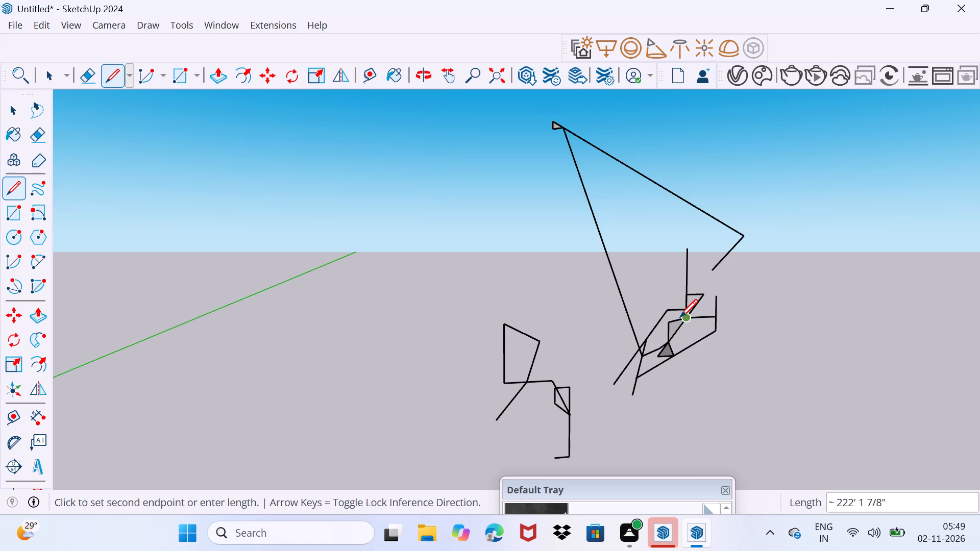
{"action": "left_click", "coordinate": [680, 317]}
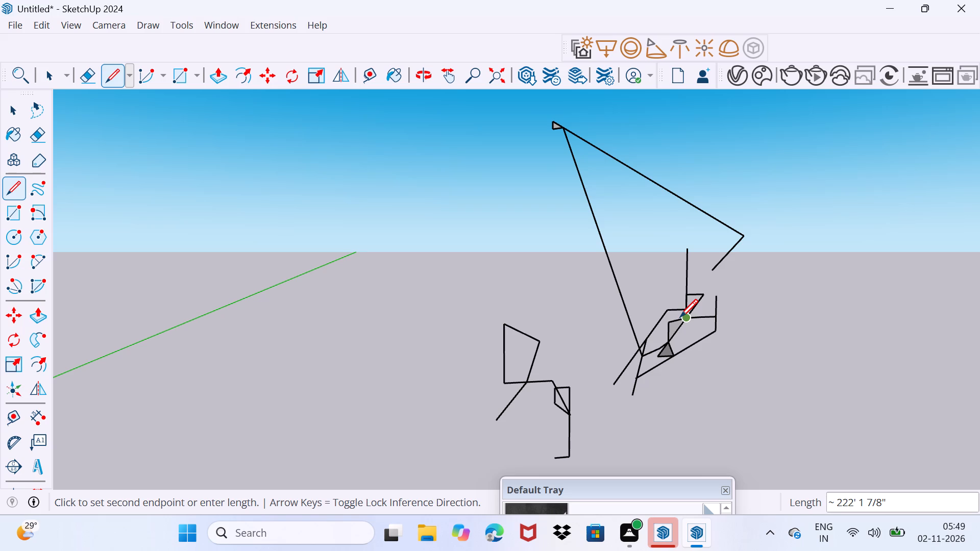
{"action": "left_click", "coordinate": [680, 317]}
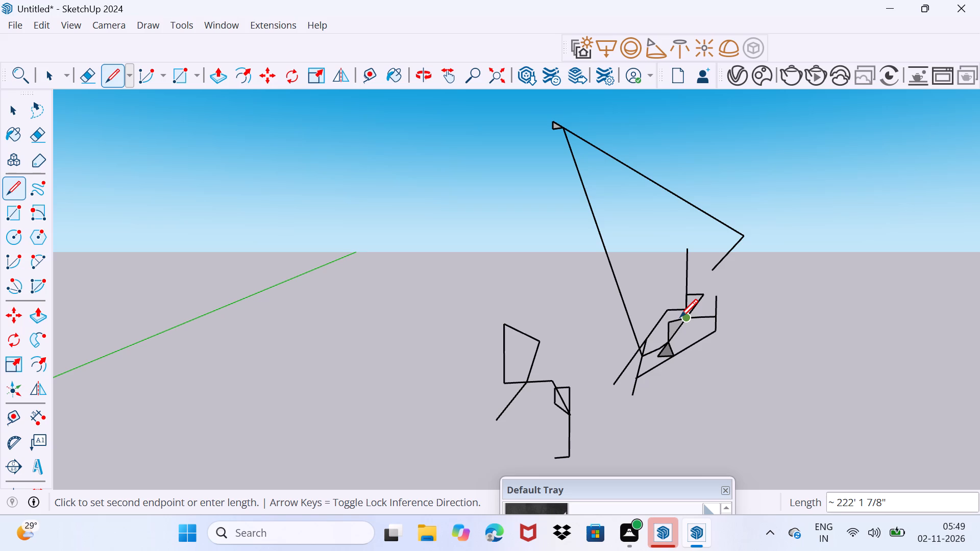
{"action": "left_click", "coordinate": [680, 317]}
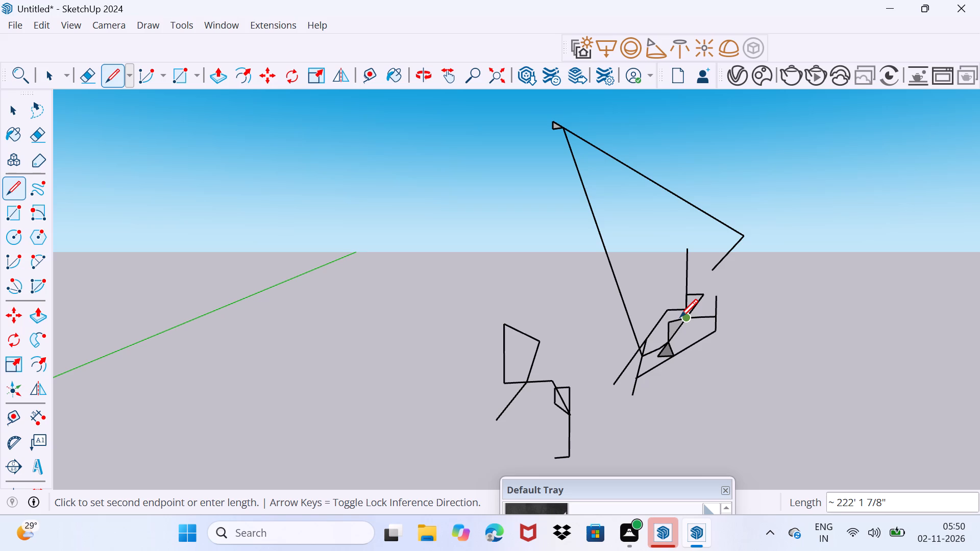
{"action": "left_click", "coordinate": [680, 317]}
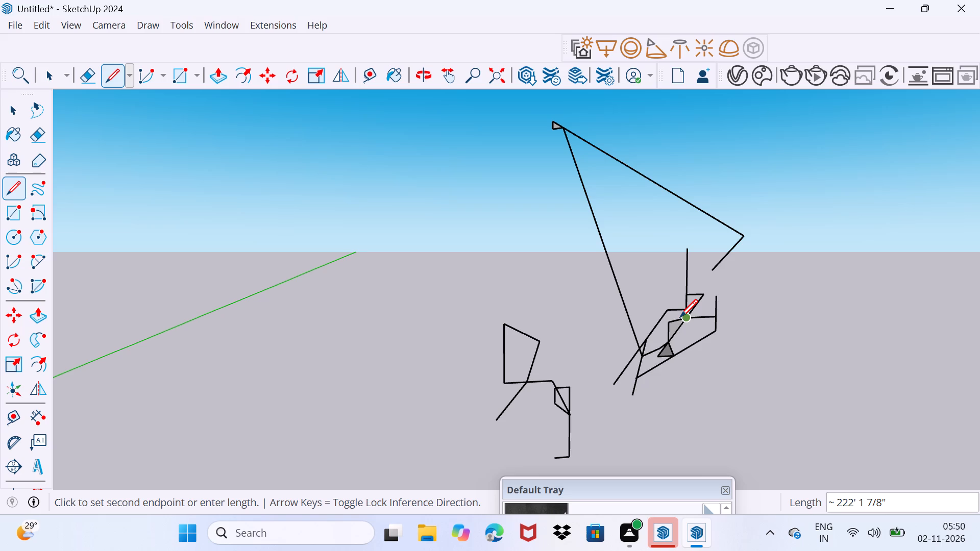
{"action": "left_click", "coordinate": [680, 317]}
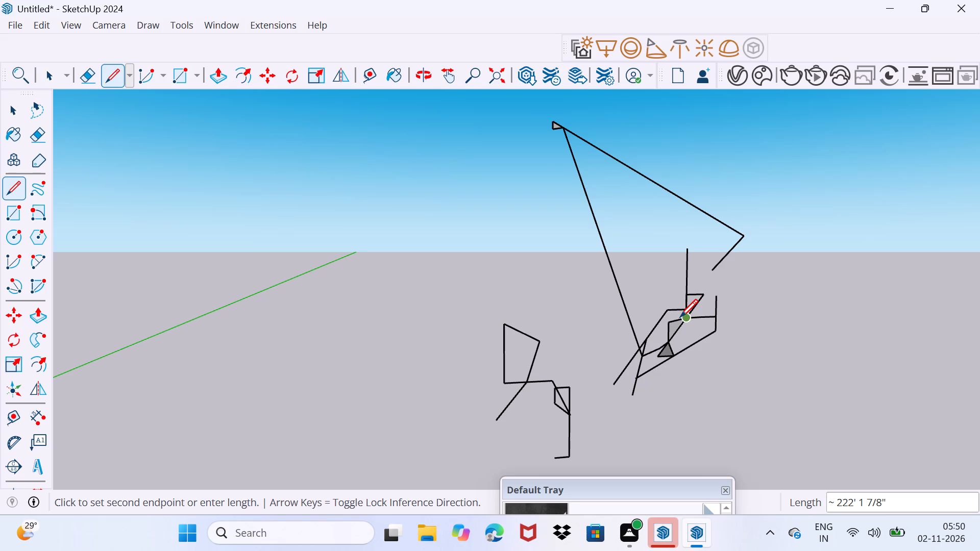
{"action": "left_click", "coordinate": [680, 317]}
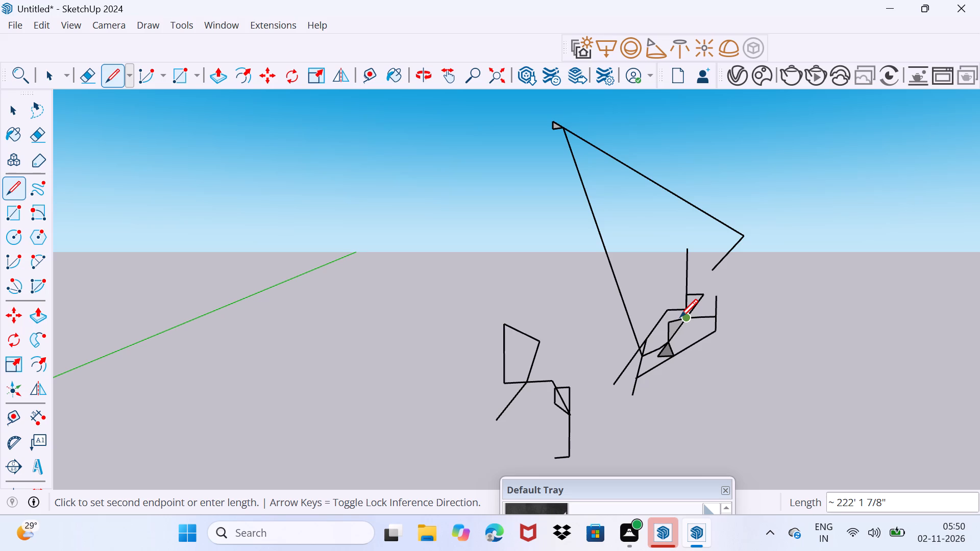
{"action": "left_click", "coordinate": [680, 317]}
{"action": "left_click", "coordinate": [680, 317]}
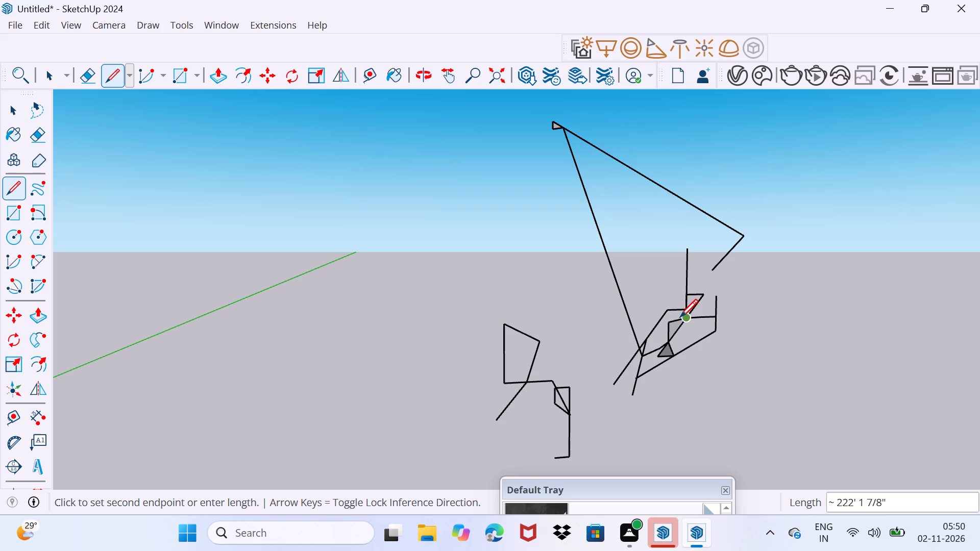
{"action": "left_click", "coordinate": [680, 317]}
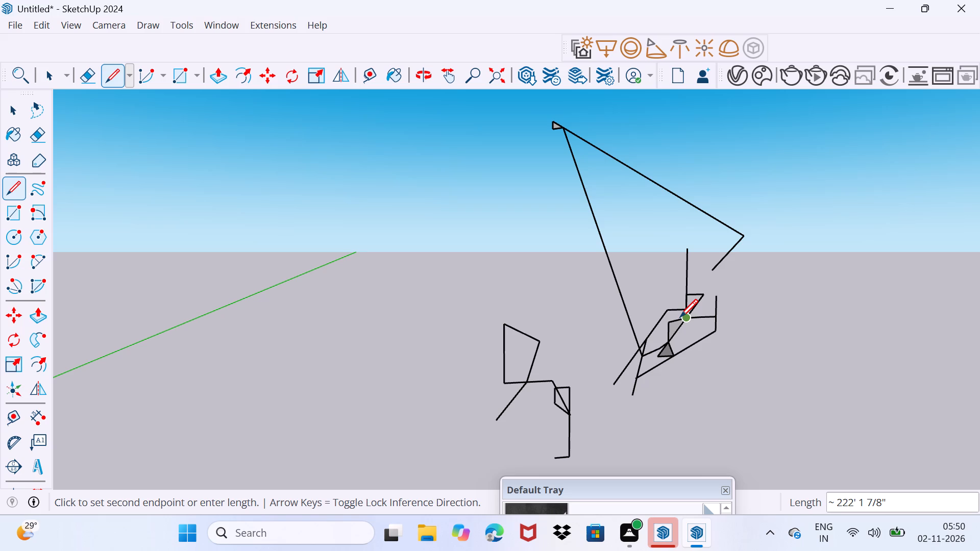
Draw an edge from the diagonal's junction past the lower figure's slanted edge, add a short downward edge, and return to the inner vertical edge's top.
{"action": "left_click", "coordinate": [680, 317]}
{"action": "left_click", "coordinate": [683, 314]}
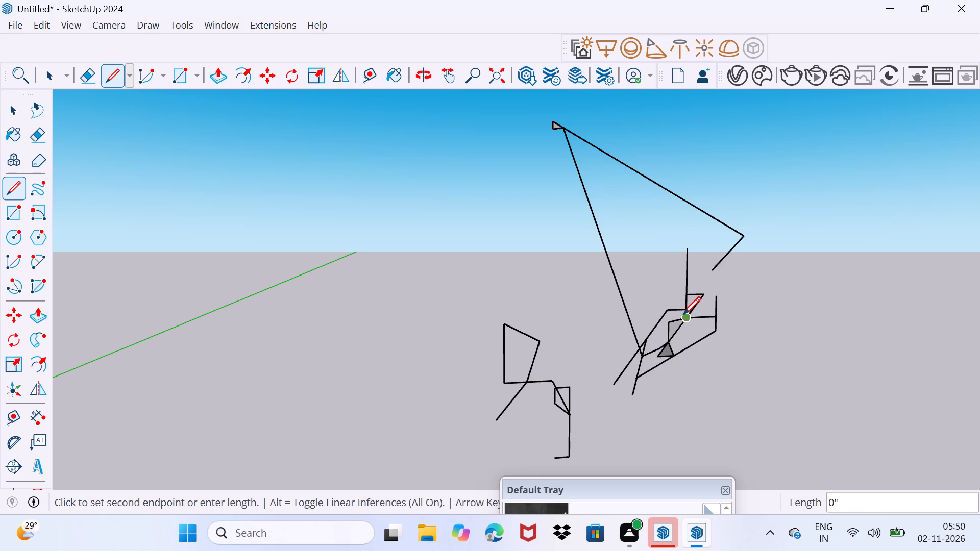
{"action": "left_click", "coordinate": [683, 314]}
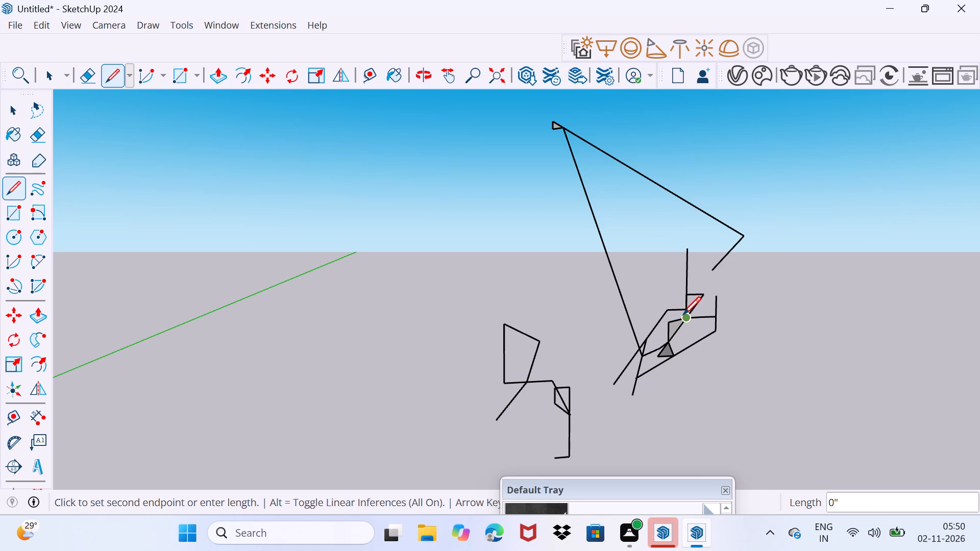
{"action": "left_click", "coordinate": [683, 314]}
{"action": "left_click", "coordinate": [683, 314]}
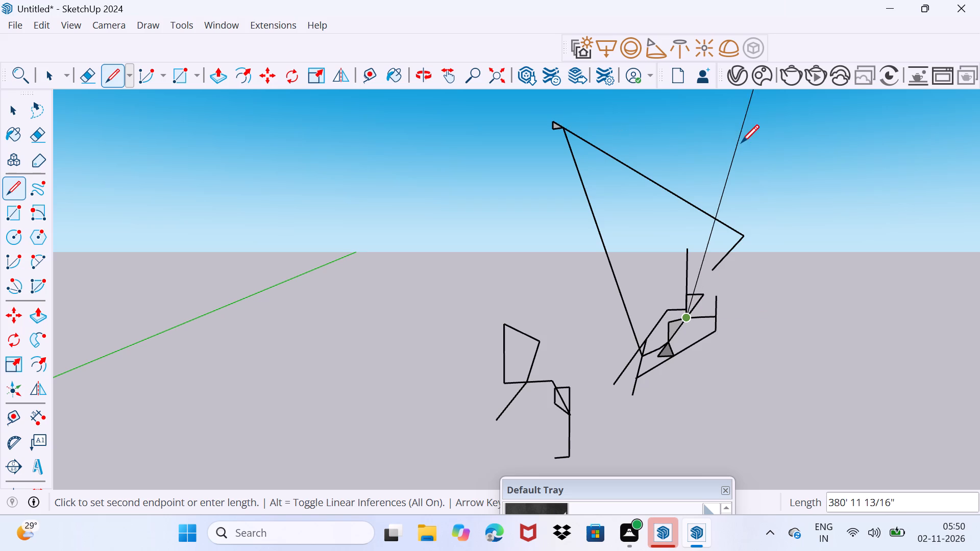
{"action": "left_click", "coordinate": [621, 360]}
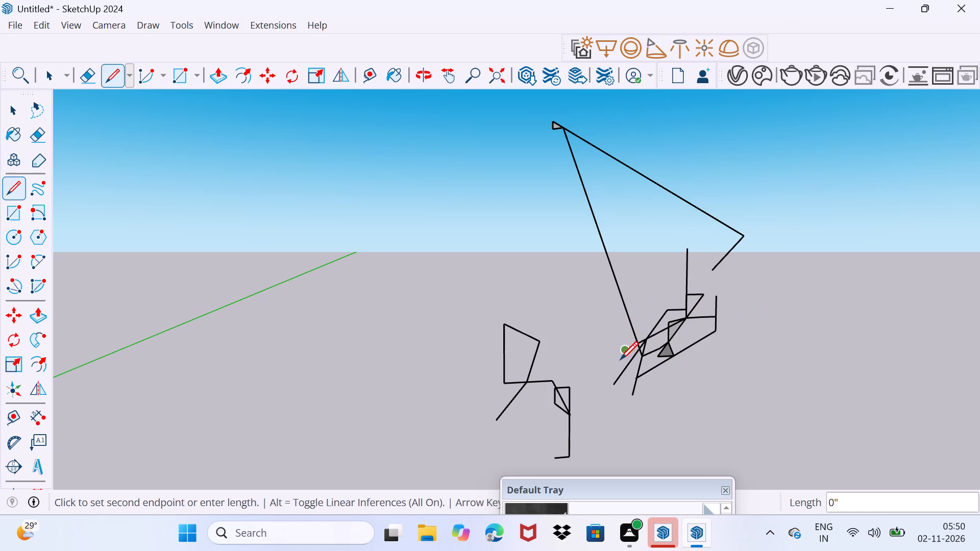
{"action": "left_click_drag", "start_coordinate": [617, 370], "coordinate": [653, 339]}
{"action": "left_click", "coordinate": [677, 331]}
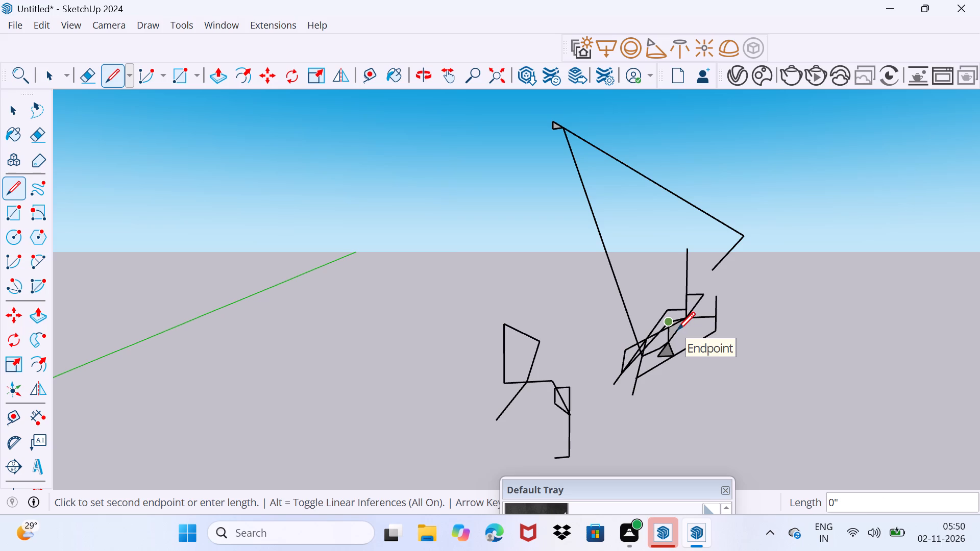
Draw an edge about 112' 10" from the inner vertical edge's top to the adjacent diagonal, and continue it to the shaded triangle's apex.
{"action": "left_click", "coordinate": [677, 330]}
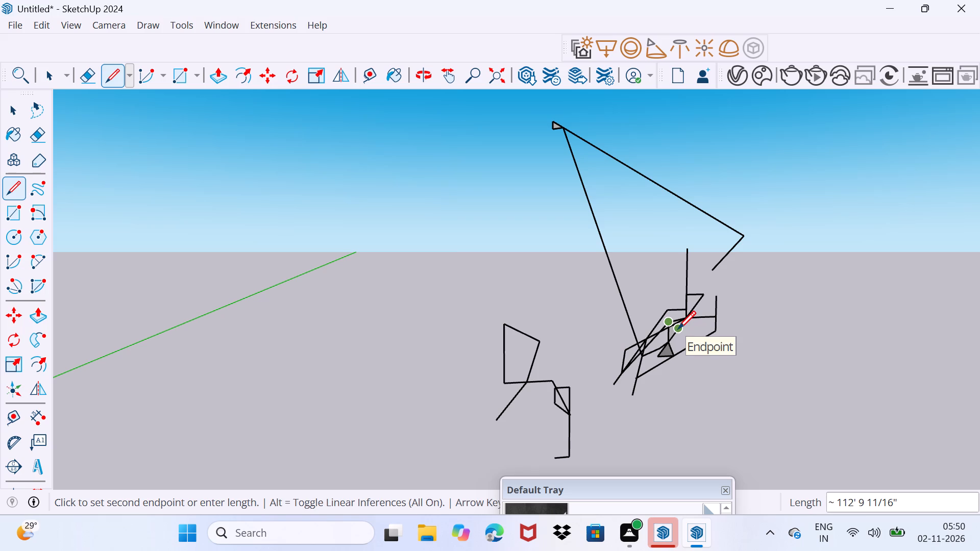
{"action": "left_click", "coordinate": [678, 329]}
{"action": "left_click", "coordinate": [671, 340]}
{"action": "left_click", "coordinate": [671, 338]}
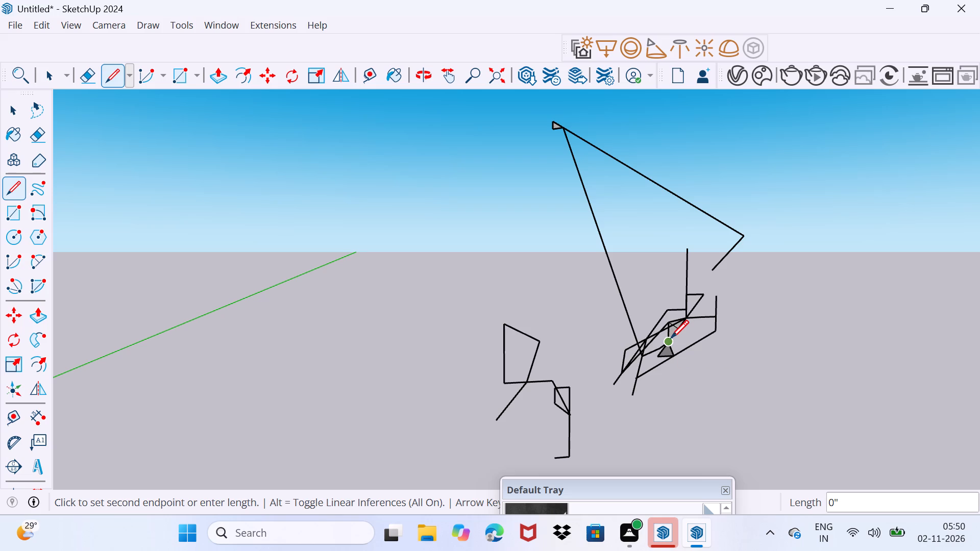
{"action": "left_click", "coordinate": [671, 338]}
{"action": "left_click", "coordinate": [671, 338]}
{"action": "left_click", "coordinate": [671, 338]}
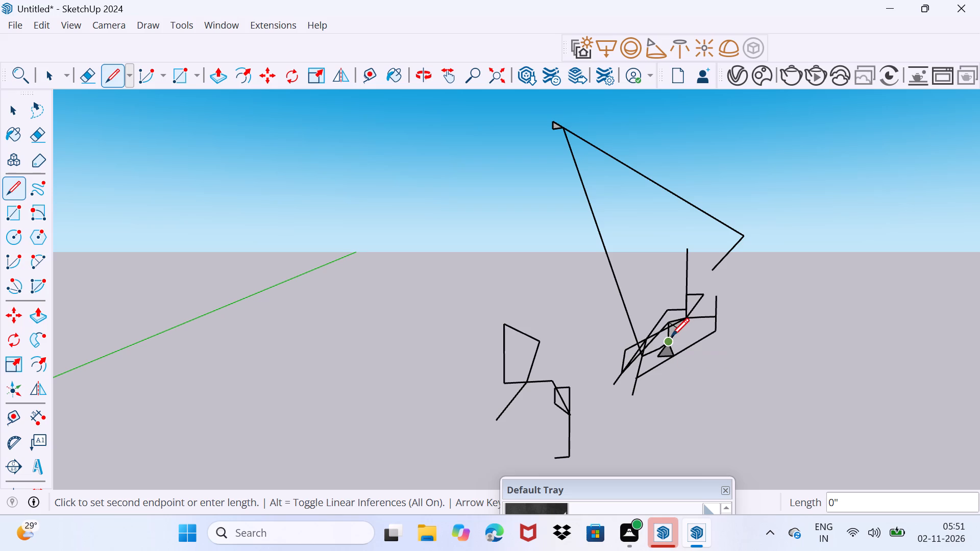
{"action": "left_click", "coordinate": [671, 335]}
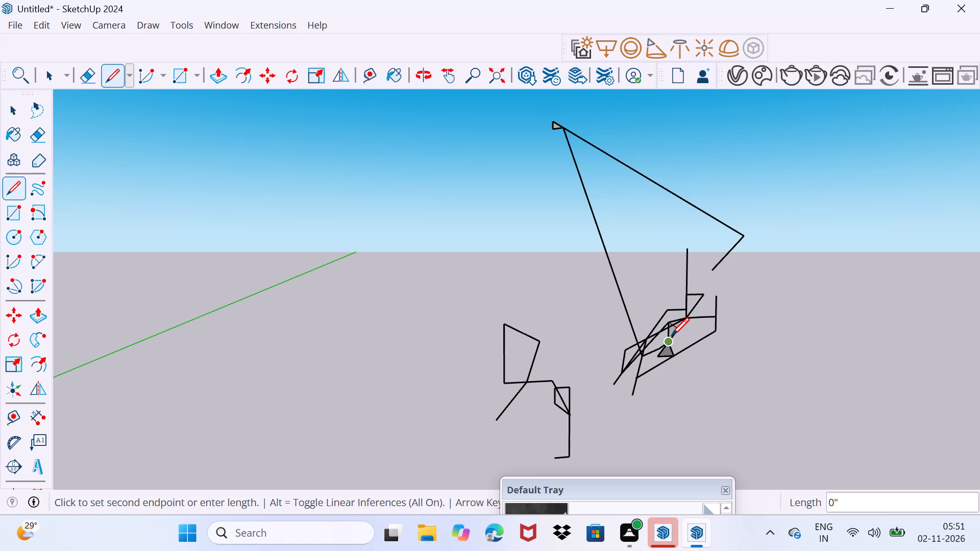
{"action": "left_click", "coordinate": [671, 335]}
Draw two connected edges from the shaded triangle's apex out past the slanted edges toward the separate smaller line figure.
{"action": "left_click", "coordinate": [605, 364]}
{"action": "left_click", "coordinate": [607, 361]}
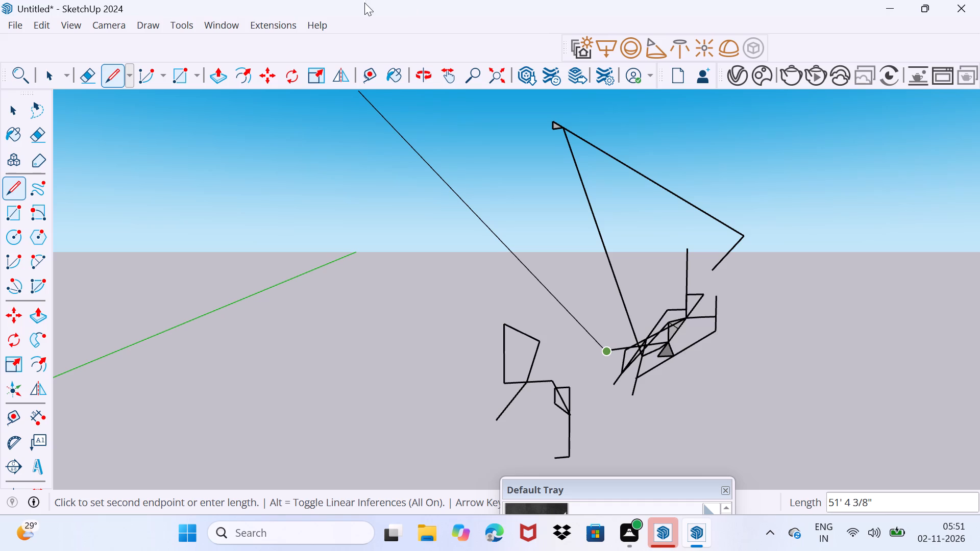
{"action": "left_click", "coordinate": [582, 367]}
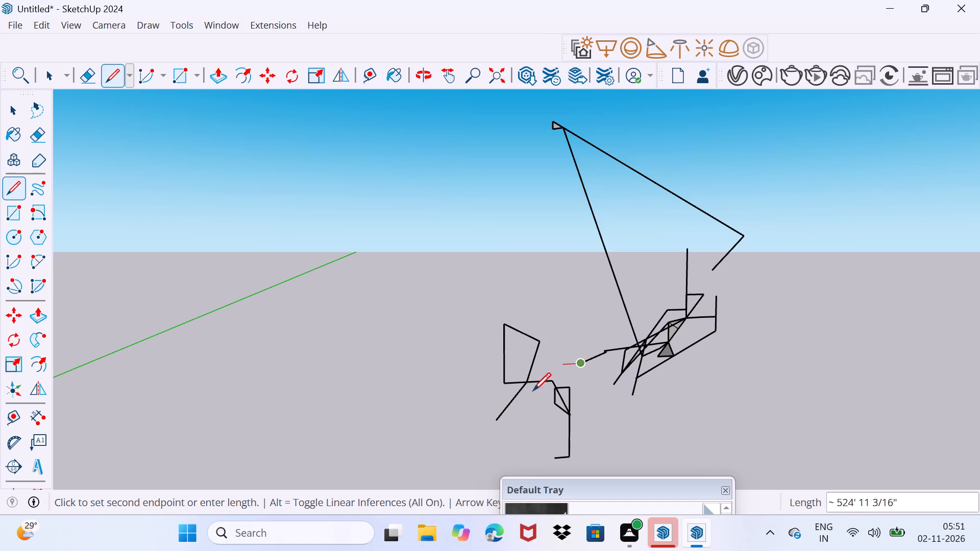
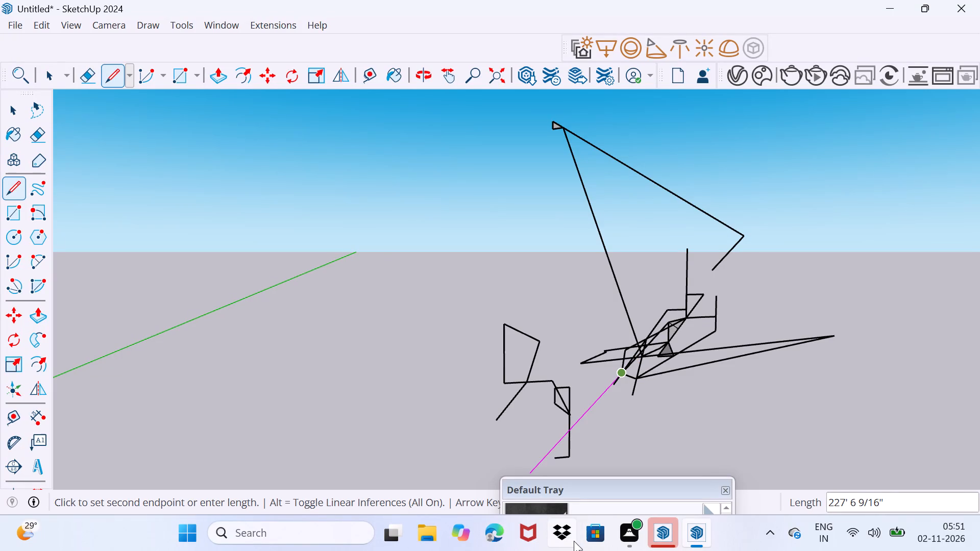
Draw an edge from the tangled figure's lower corner outward below the long pointed spike, and add a shorter edge angling back down.
{"action": "left_click", "coordinate": [751, 372]}
{"action": "left_click", "coordinate": [702, 401]}
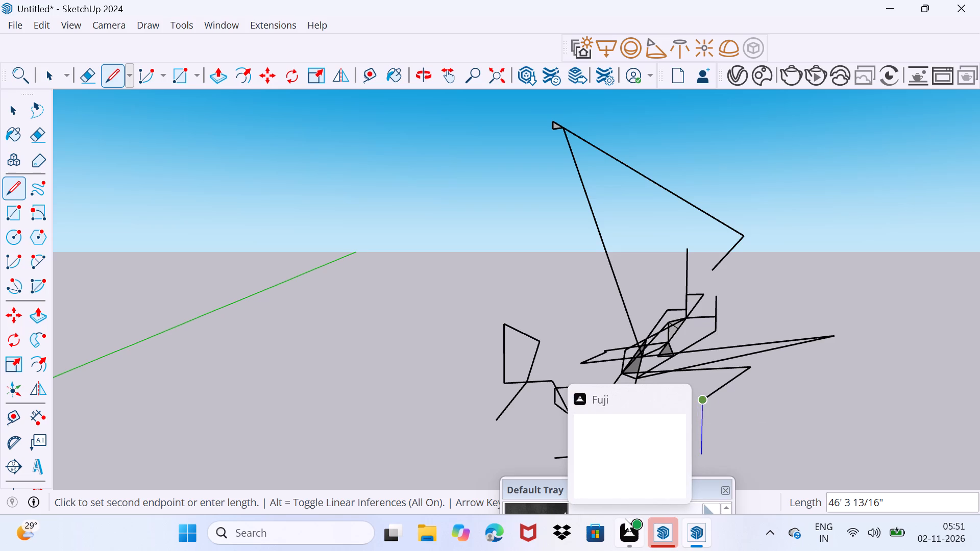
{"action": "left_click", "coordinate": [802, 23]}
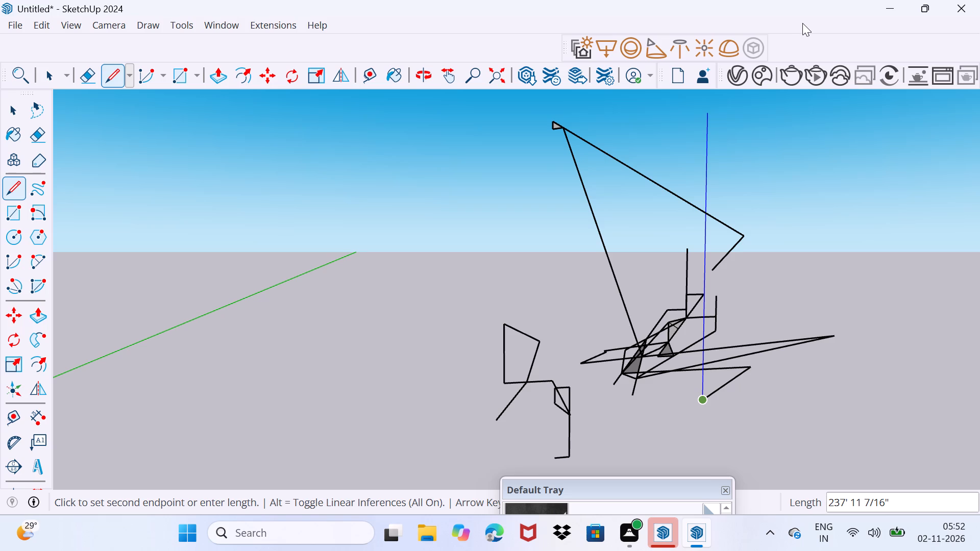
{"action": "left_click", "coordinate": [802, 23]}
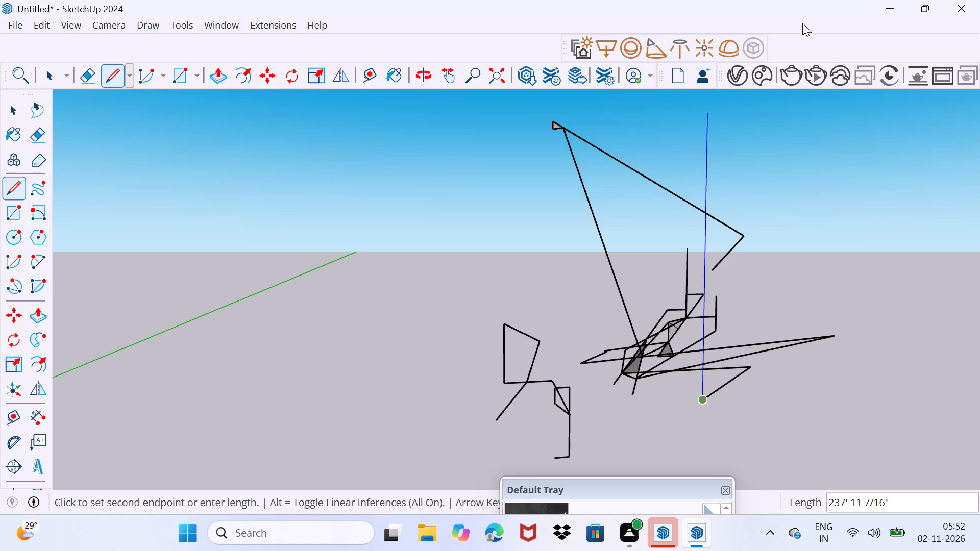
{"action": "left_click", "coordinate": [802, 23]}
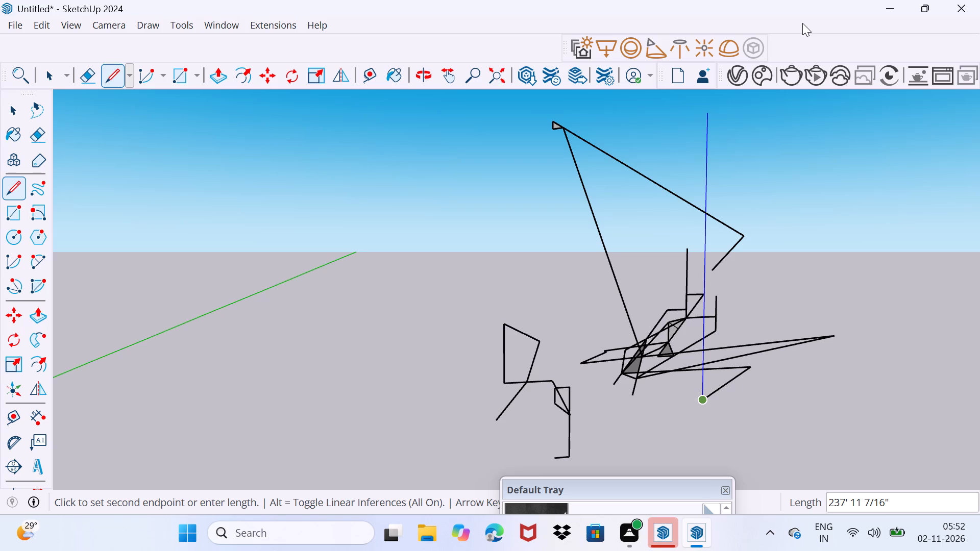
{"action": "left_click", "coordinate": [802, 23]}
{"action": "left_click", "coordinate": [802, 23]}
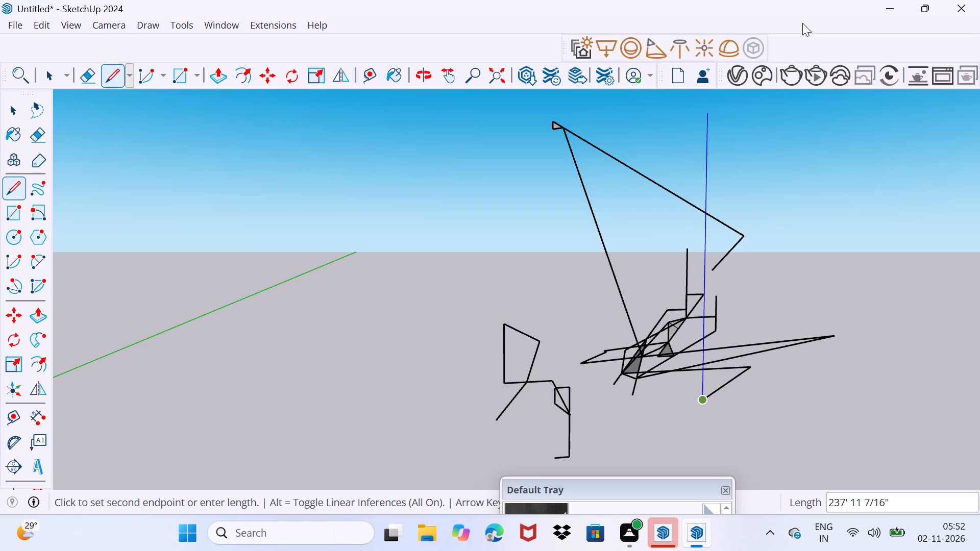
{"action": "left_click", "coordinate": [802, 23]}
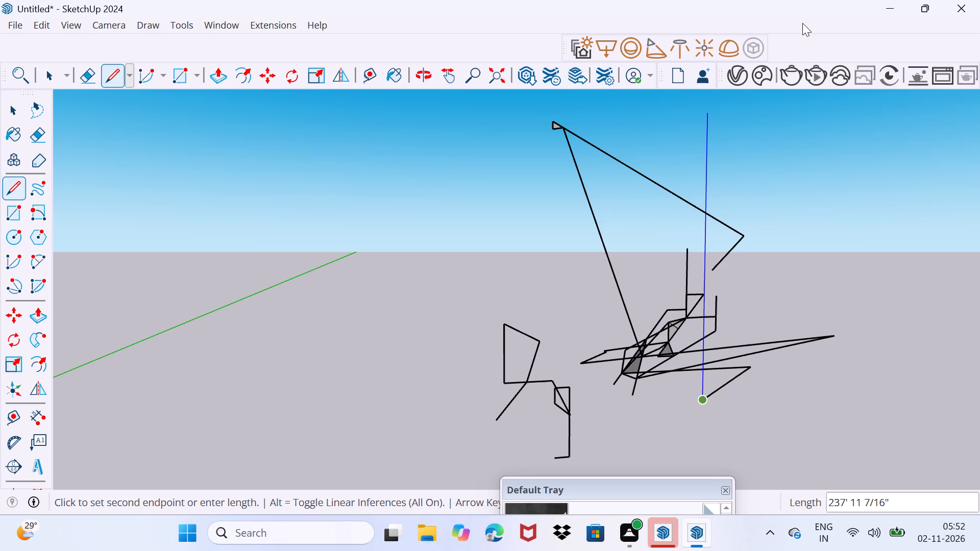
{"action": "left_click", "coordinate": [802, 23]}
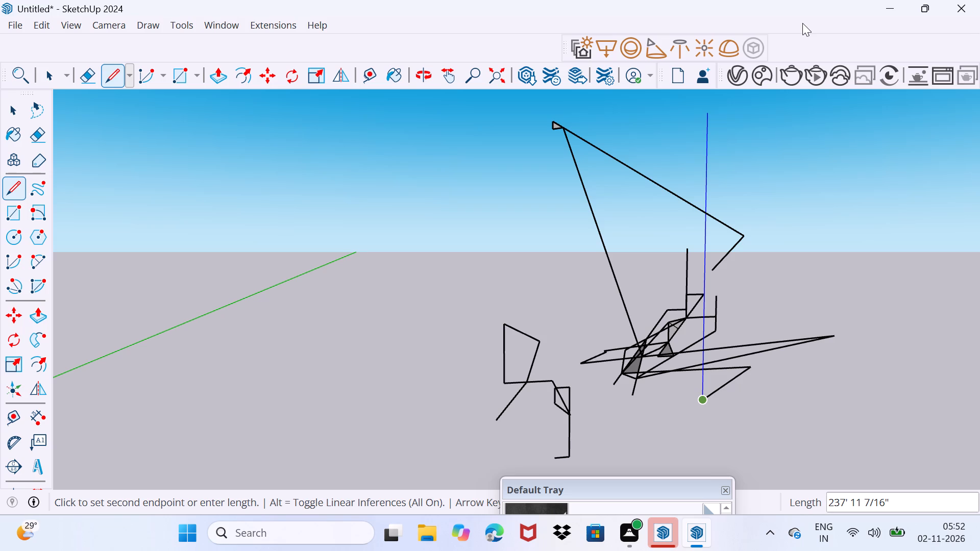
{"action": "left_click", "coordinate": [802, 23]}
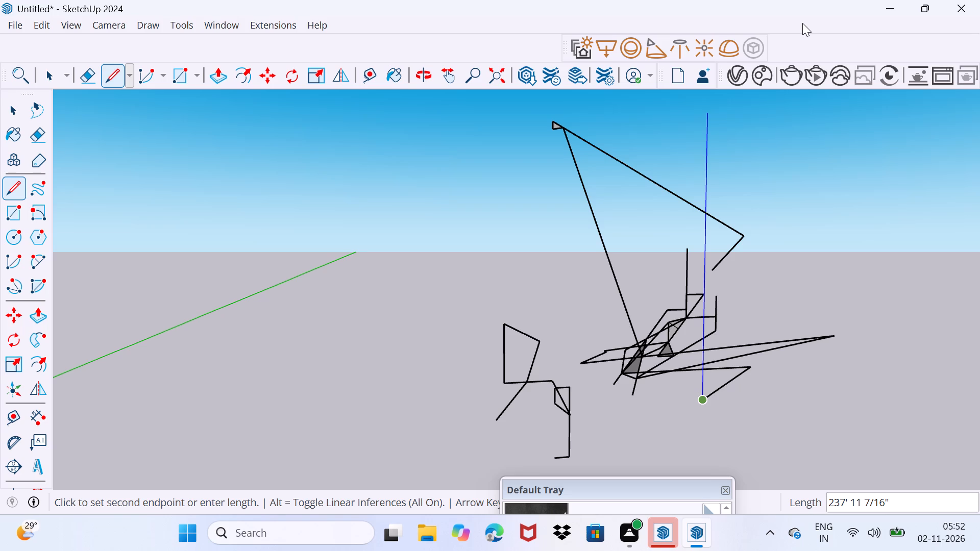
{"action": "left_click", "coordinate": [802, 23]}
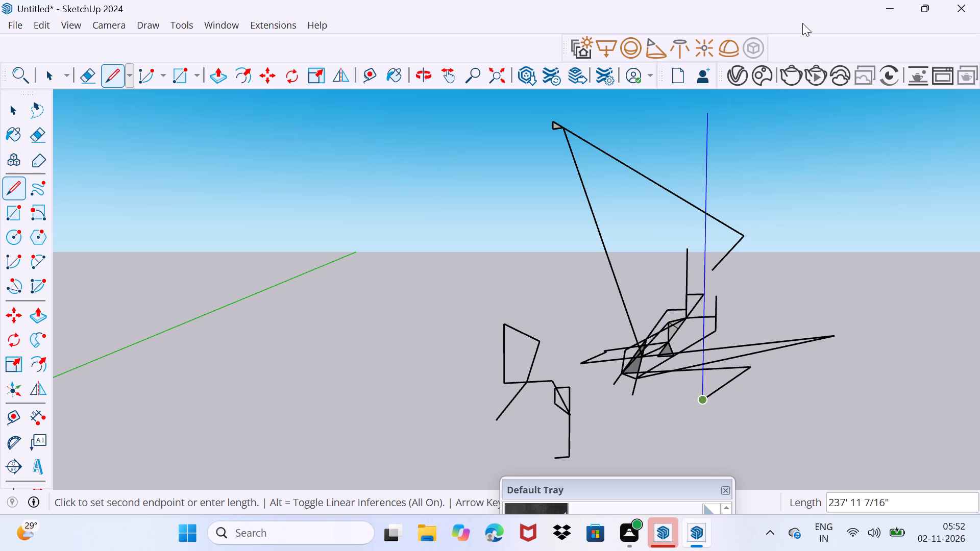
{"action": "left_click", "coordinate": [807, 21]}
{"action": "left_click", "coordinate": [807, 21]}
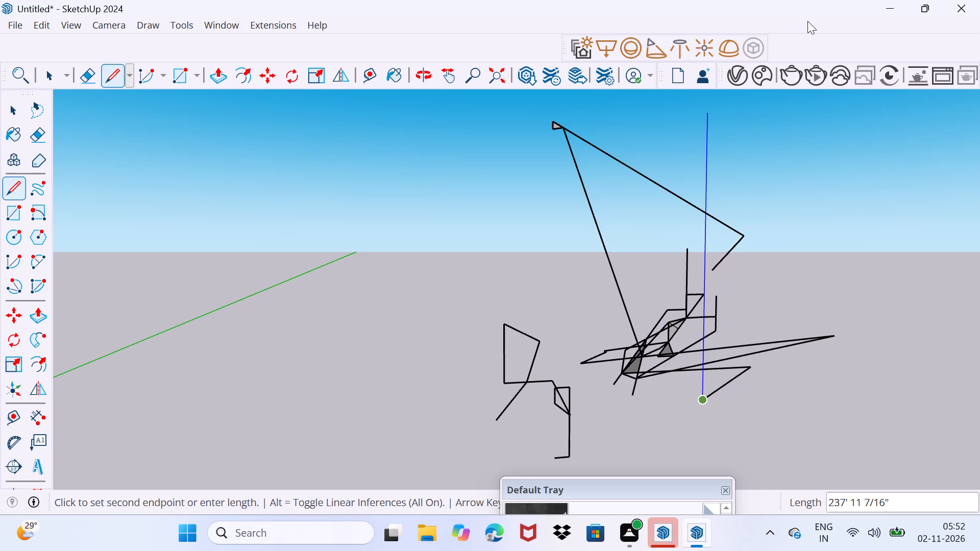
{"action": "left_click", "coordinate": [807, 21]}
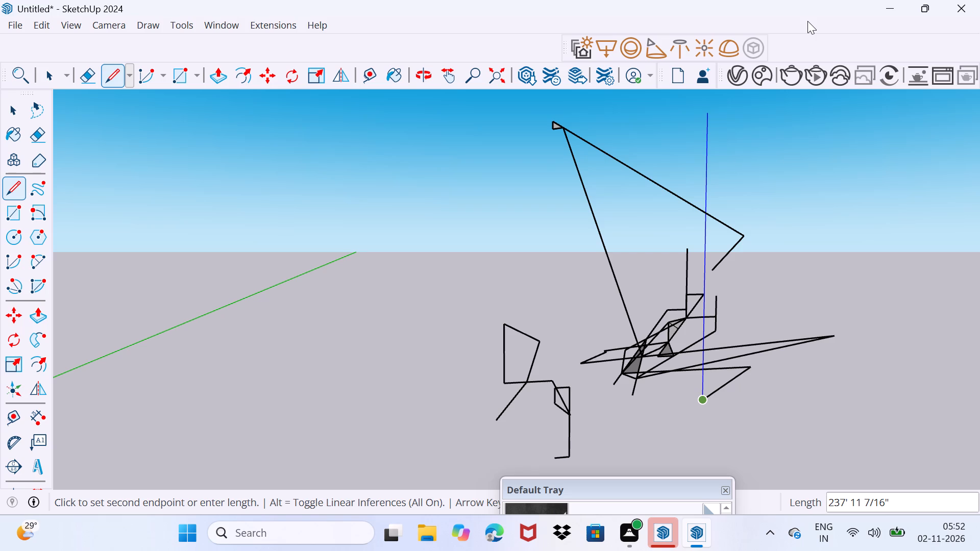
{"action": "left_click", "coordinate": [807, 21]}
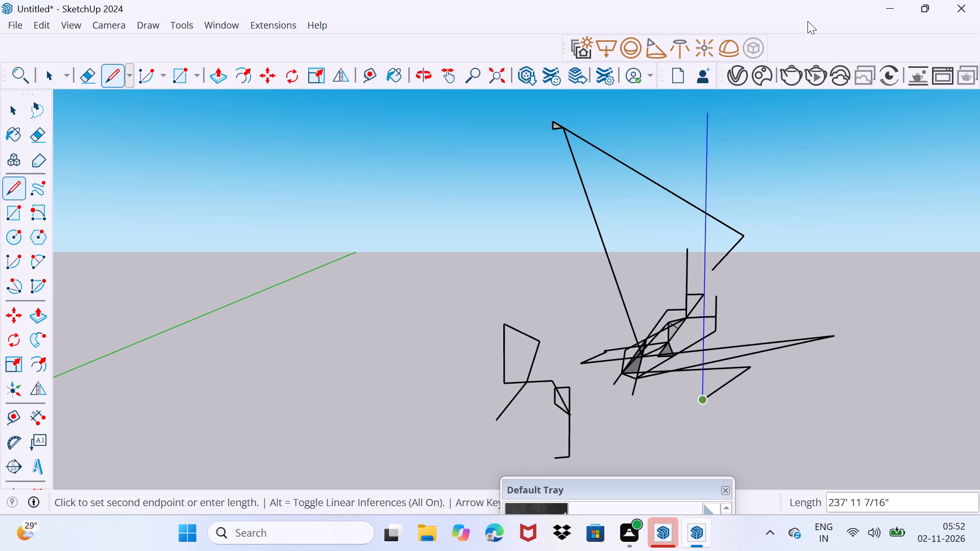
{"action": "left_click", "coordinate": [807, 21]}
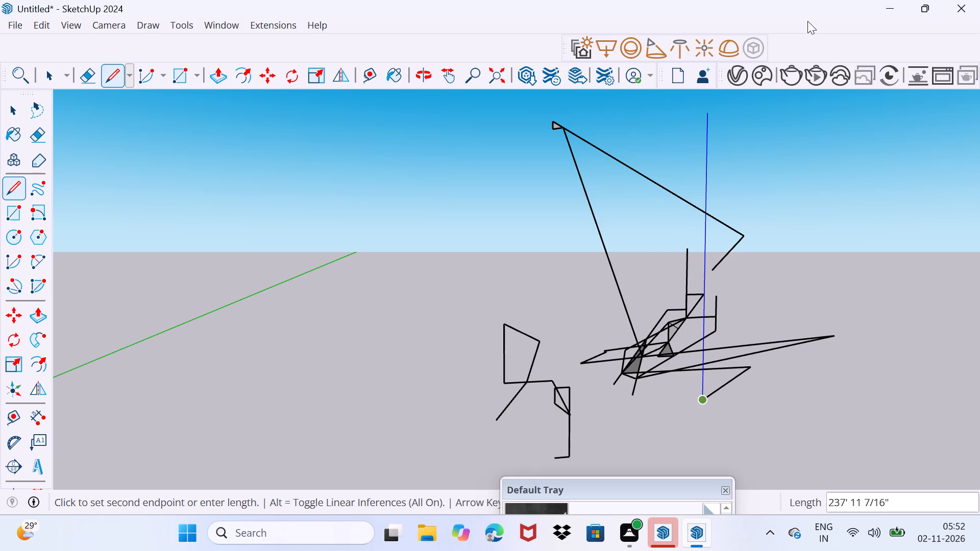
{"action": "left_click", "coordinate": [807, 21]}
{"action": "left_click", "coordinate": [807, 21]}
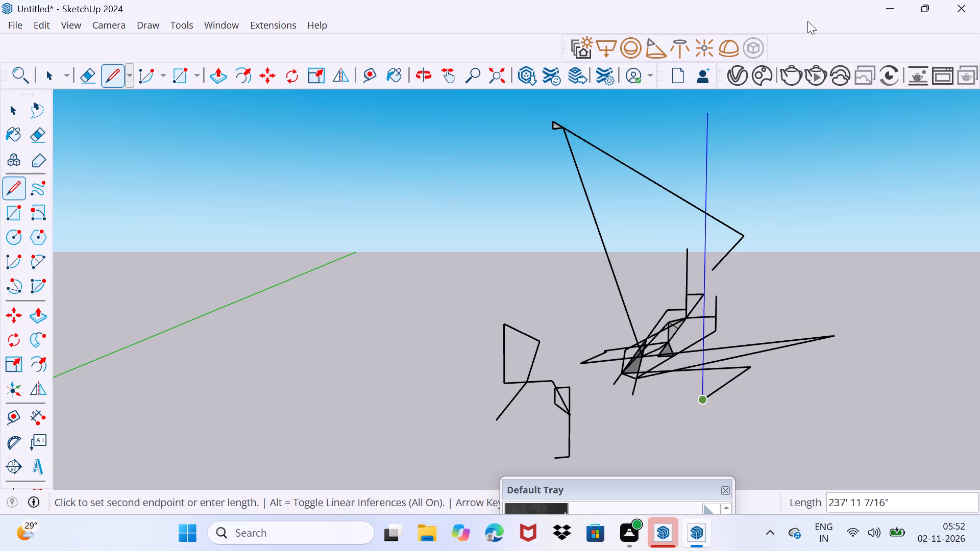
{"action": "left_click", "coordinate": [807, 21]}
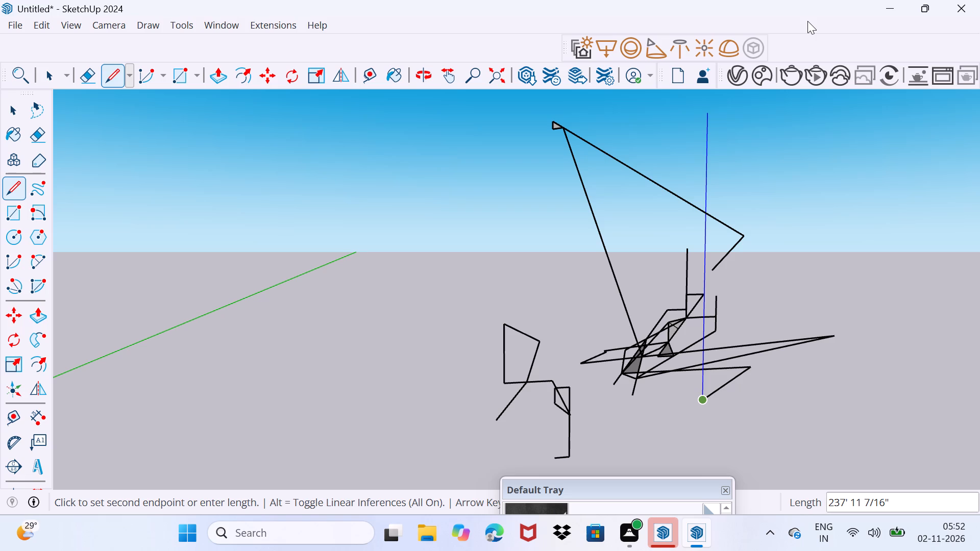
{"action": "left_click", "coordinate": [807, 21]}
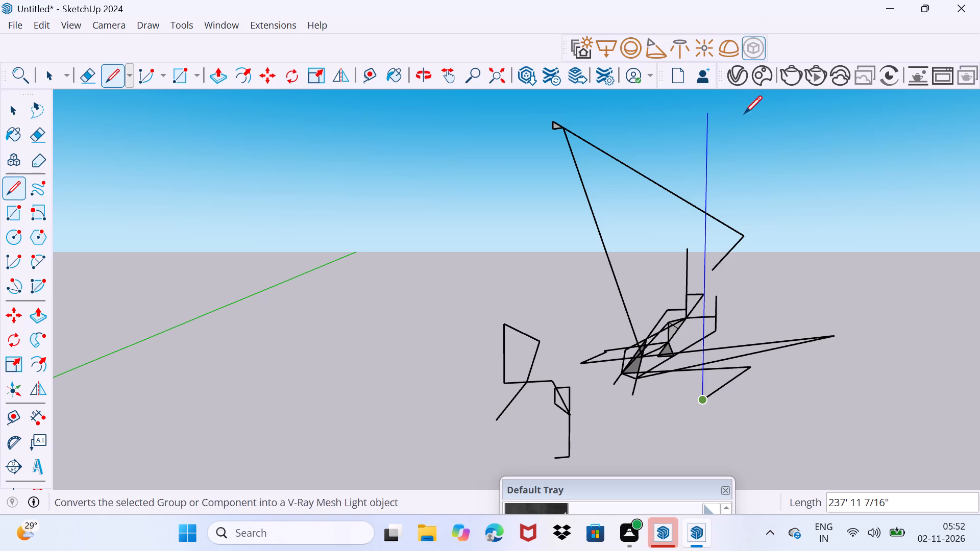
Draw a long slanted edge from the new lower endpoint up through the tangled figure, ending inside the tall triangular outline.
{"action": "left_click", "coordinate": [652, 207]}
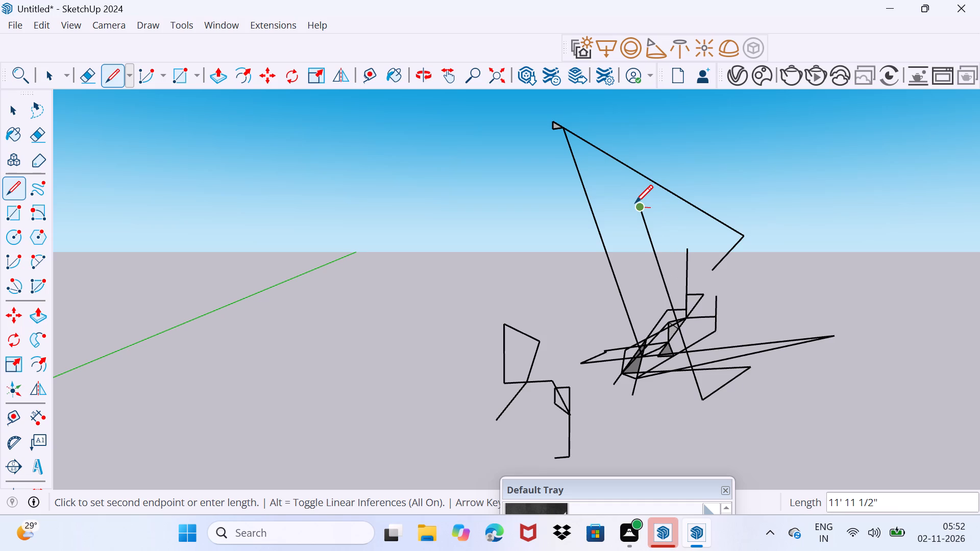
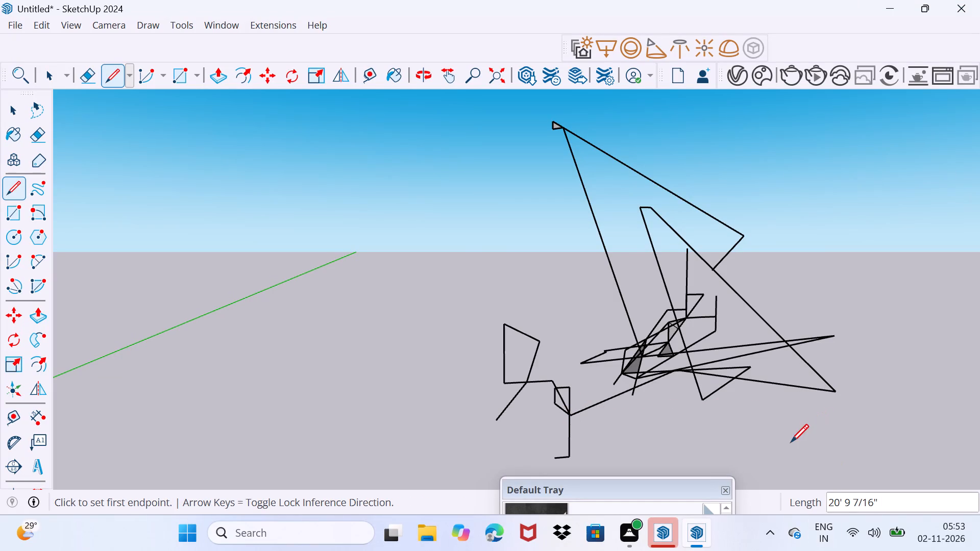
Draw a short edge onto the large triangle's long slanted side, and continue it upward and outward as a peaked outline.
{"action": "left_click_drag", "start_coordinate": [776, 373], "coordinate": [776, 368]}
{"action": "left_click", "coordinate": [800, 349]}
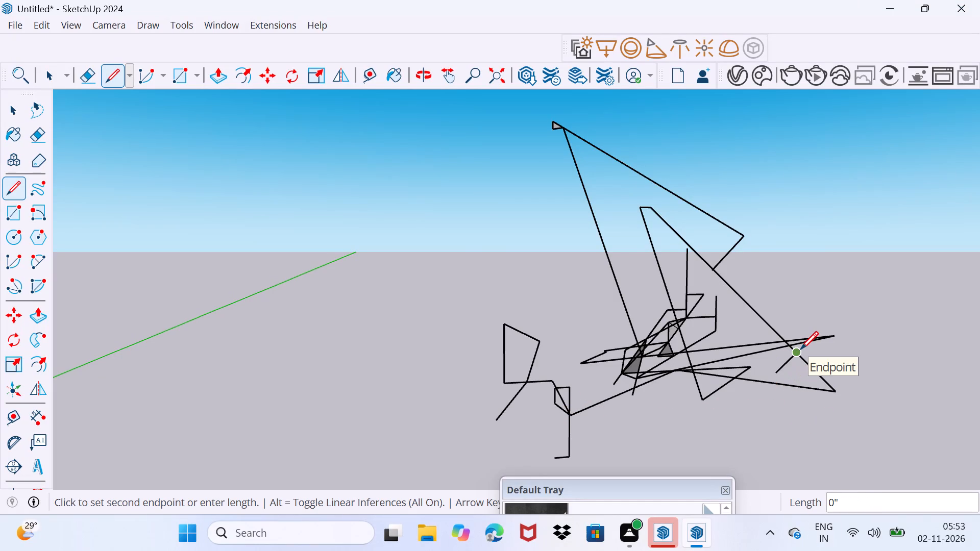
{"action": "left_click_drag", "start_coordinate": [856, 254], "coordinate": [861, 247]}
{"action": "left_click", "coordinate": [867, 269]}
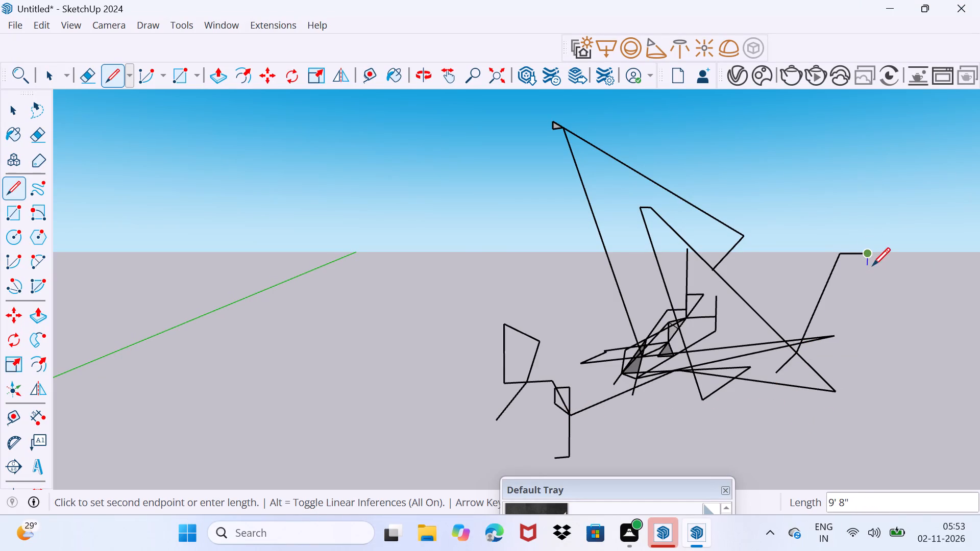
{"action": "left_click", "coordinate": [915, 224]}
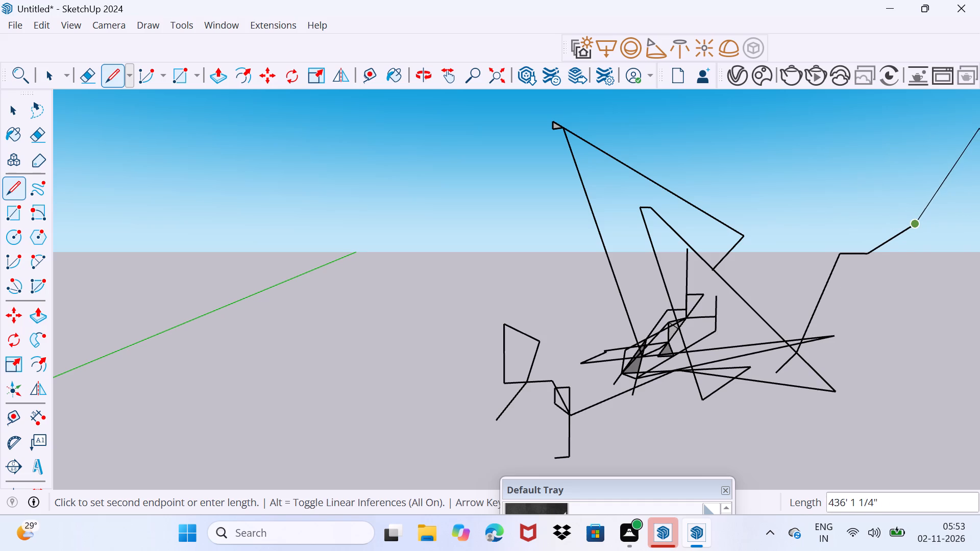
{"action": "left_click", "coordinate": [979, 260]}
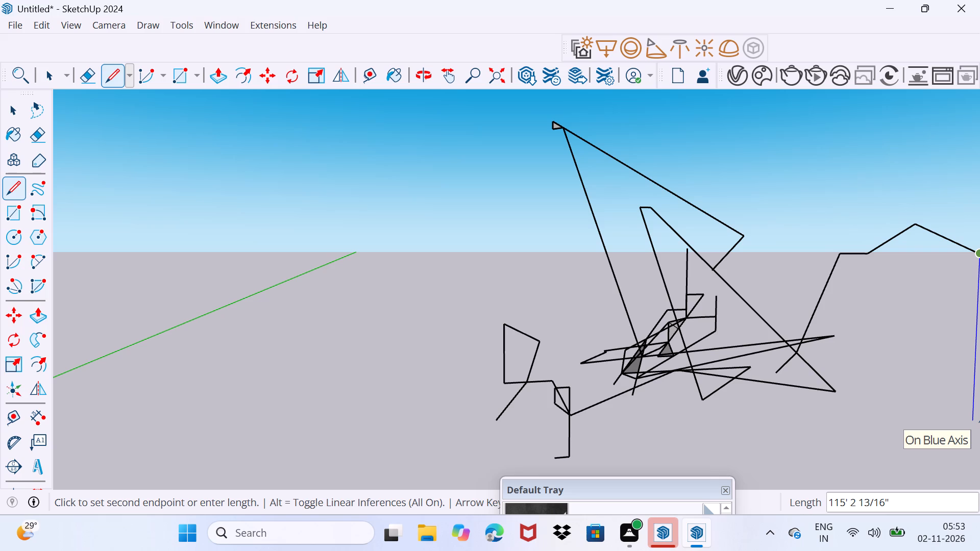
Draw an edge about 115' long down the blue axis from the peaked outline's outer end, and extend it about 38' further.
{"action": "left_click", "coordinate": [979, 421]}
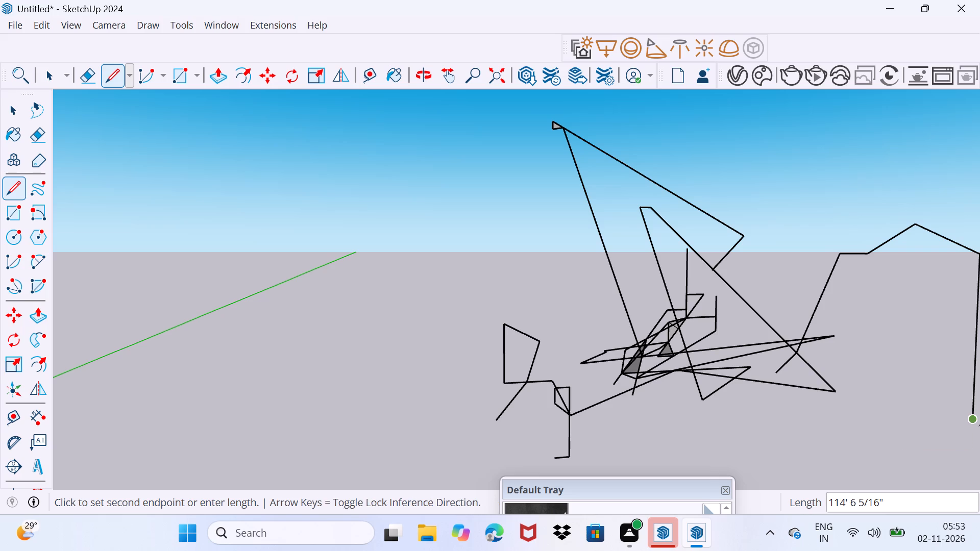
{"action": "left_click", "coordinate": [979, 429]}
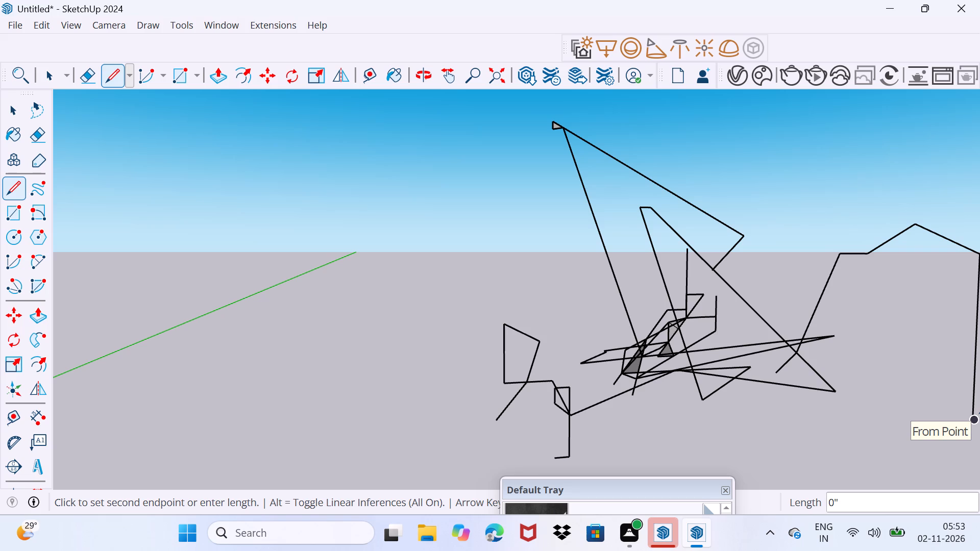
{"action": "left_click", "coordinate": [979, 413]}
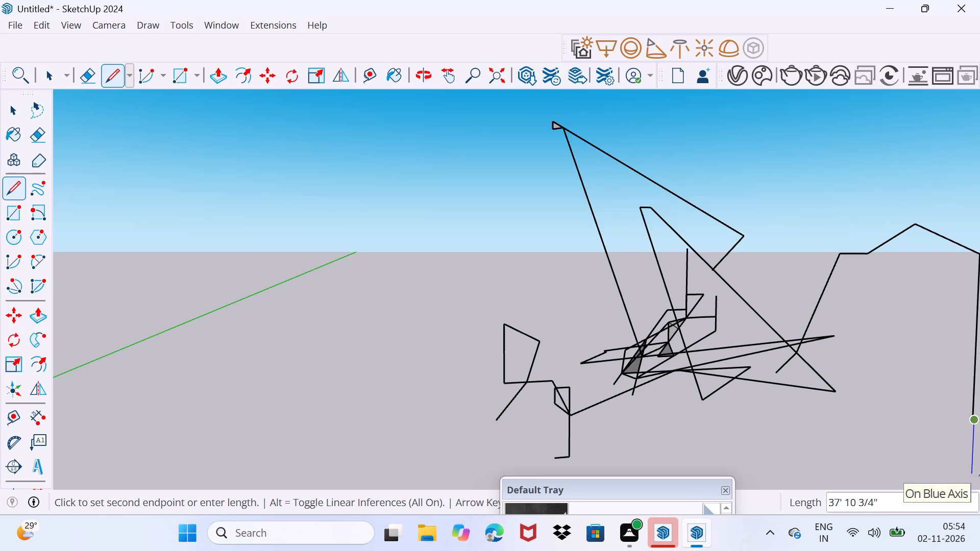
{"action": "left_click", "coordinate": [979, 475]}
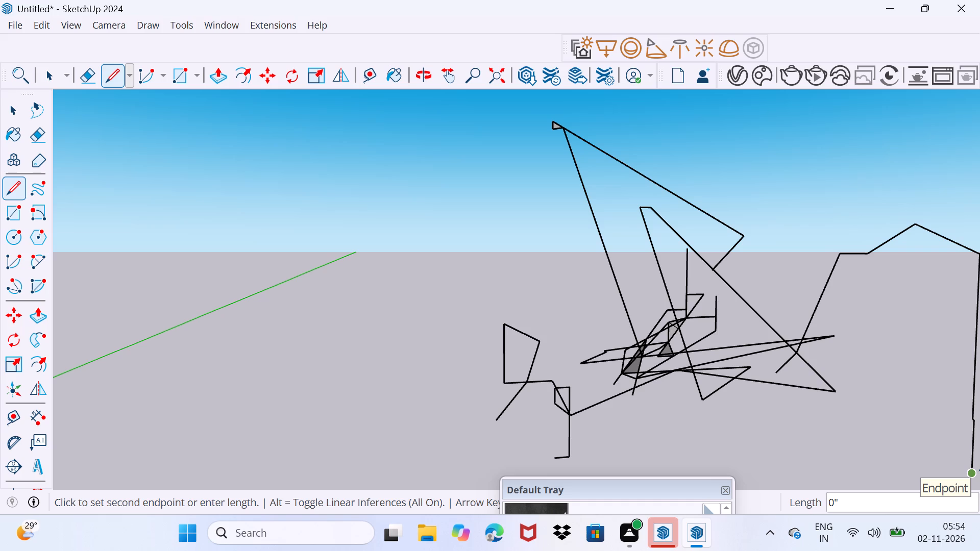
{"action": "left_click", "coordinate": [979, 468]}
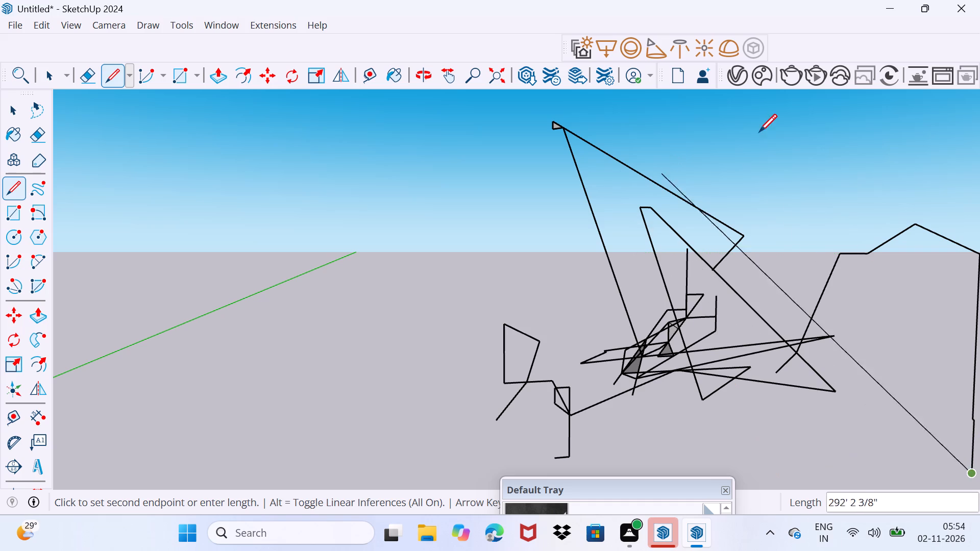
Draw a long slanted edge from the lower endpoint back to the tall spike's upper side, and close a small triangular face there.
{"action": "left_click_drag", "start_coordinate": [700, 213], "coordinate": [702, 204]}
{"action": "left_click", "coordinate": [684, 211]}
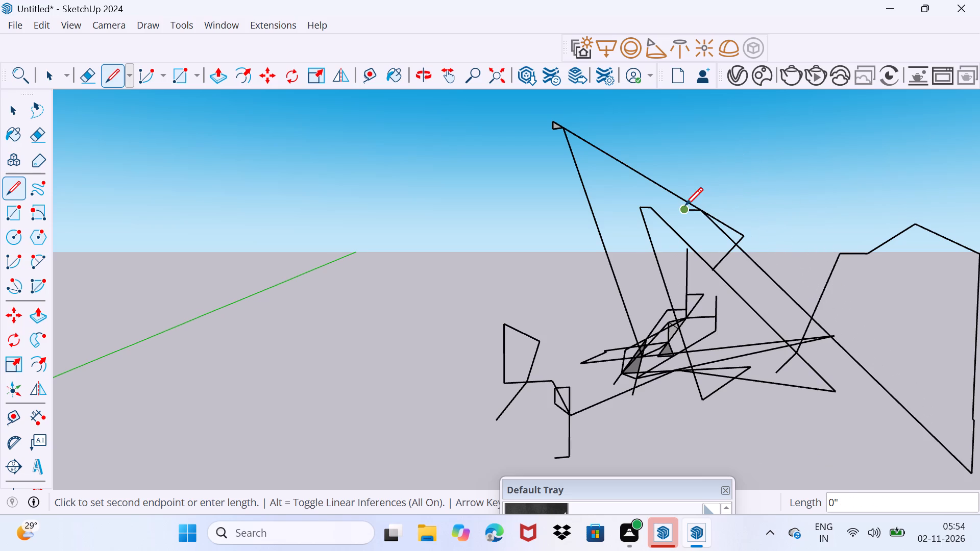
{"action": "left_click", "coordinate": [686, 203]}
{"action": "left_click", "coordinate": [686, 203]}
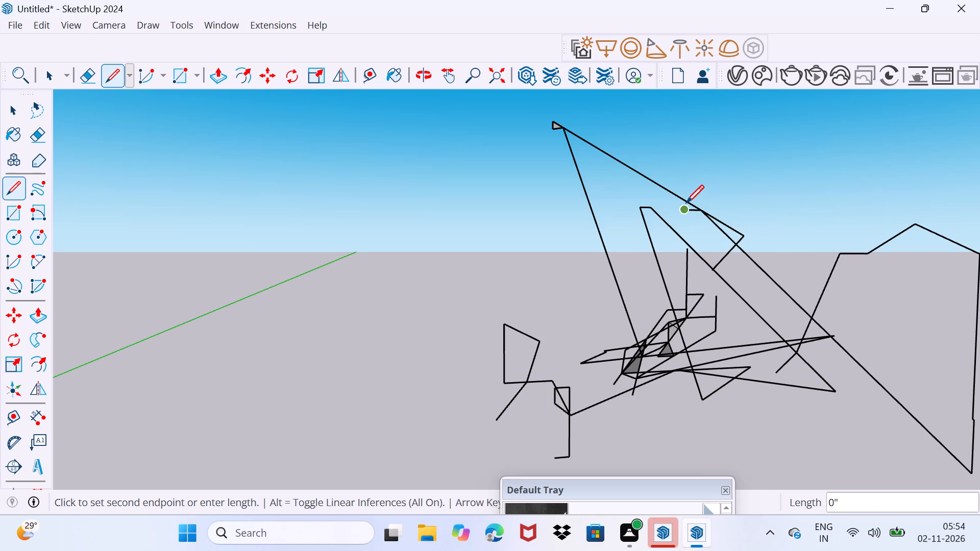
{"action": "left_click", "coordinate": [686, 202]}
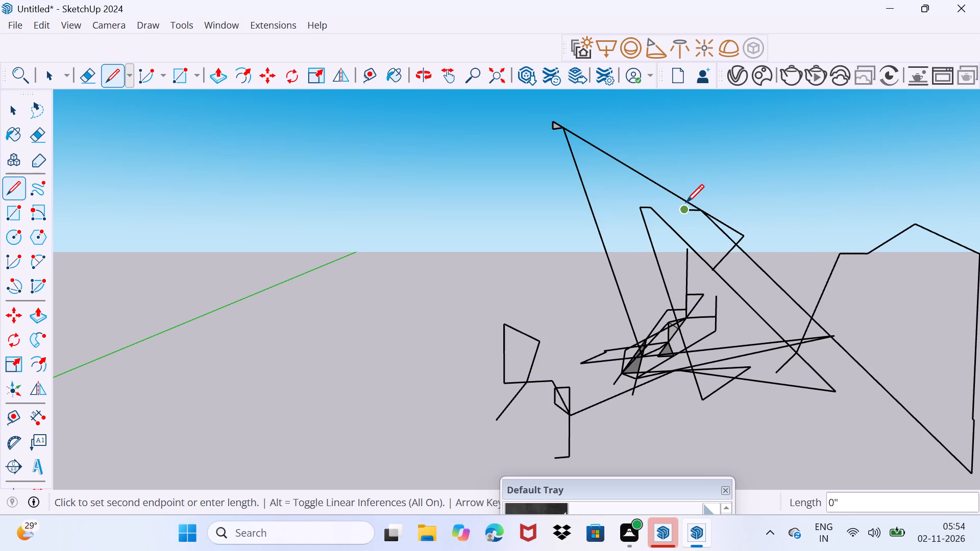
{"action": "left_click", "coordinate": [686, 202]}
{"action": "left_click", "coordinate": [686, 202]}
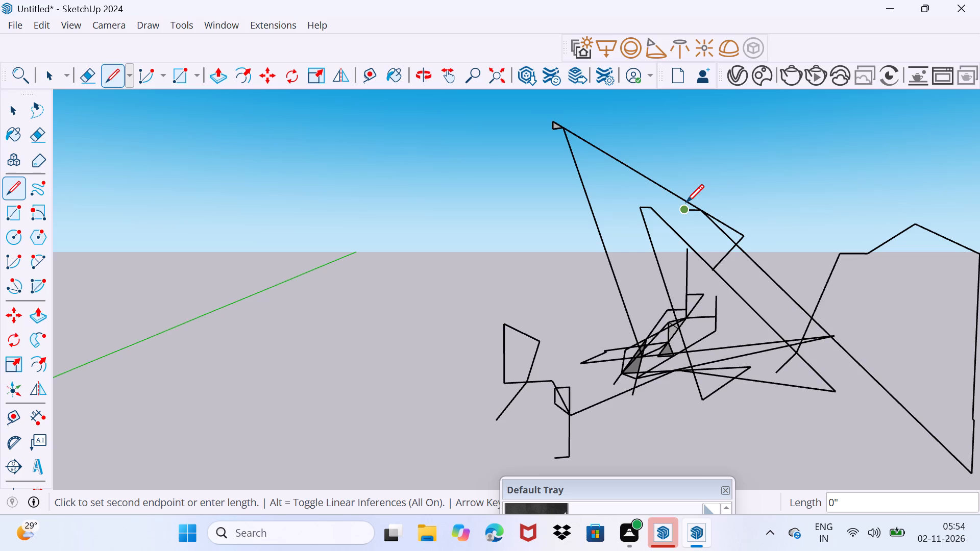
{"action": "left_click", "coordinate": [686, 202]}
{"action": "left_click", "coordinate": [690, 199]}
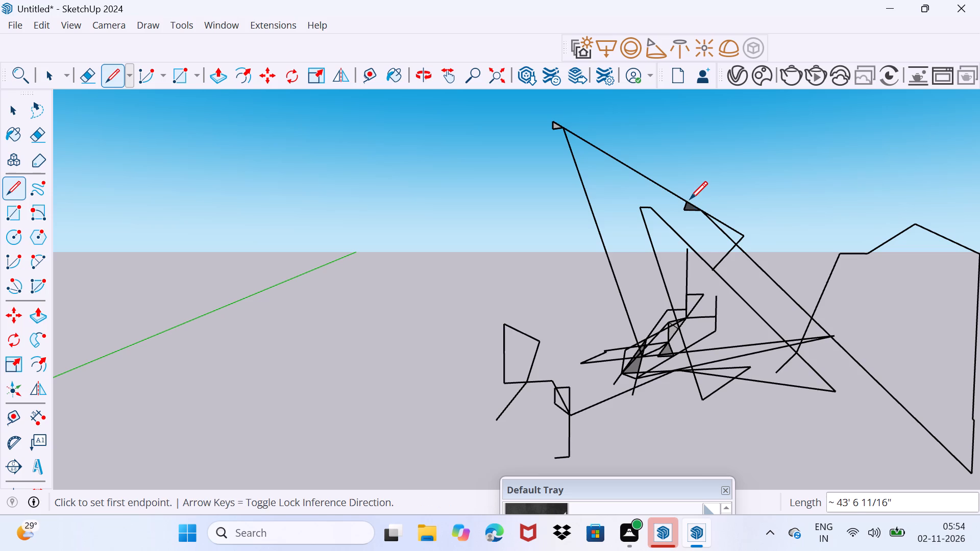
Draw an edge about 51' 6" up from the small triangular face's top corner, continuing with short edges, the last about 8' 1" along the green axis.
{"action": "left_click", "coordinate": [690, 199]}
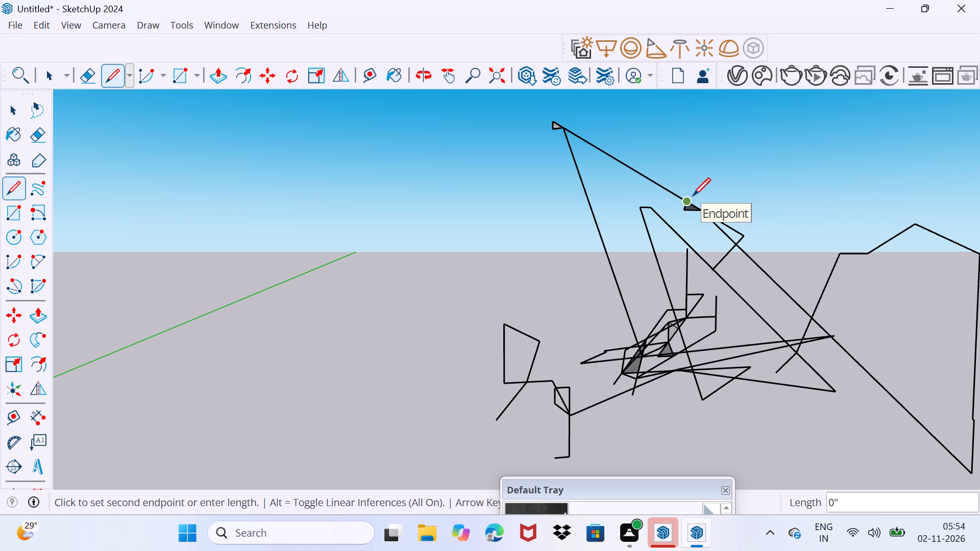
{"action": "left_click", "coordinate": [693, 195]}
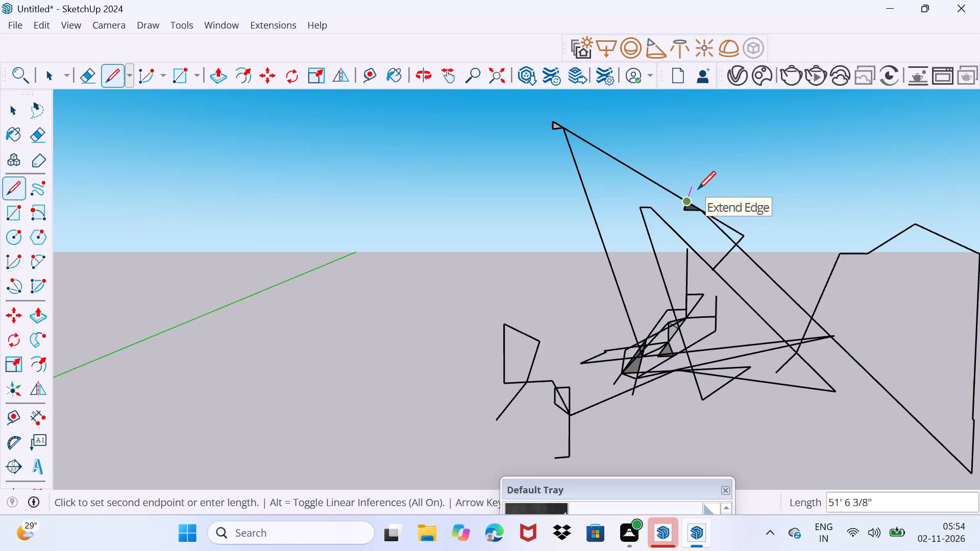
{"action": "left_click", "coordinate": [699, 187]}
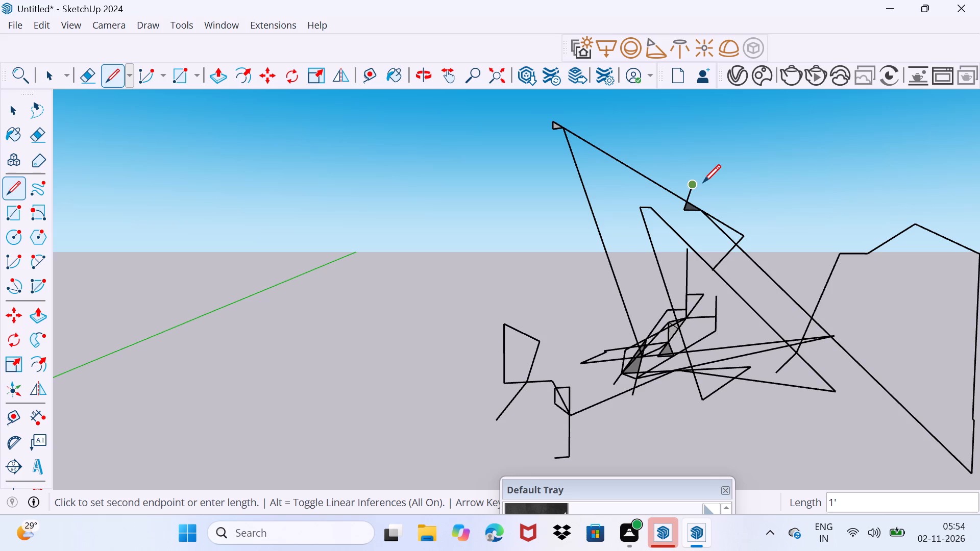
{"action": "left_click", "coordinate": [703, 182]}
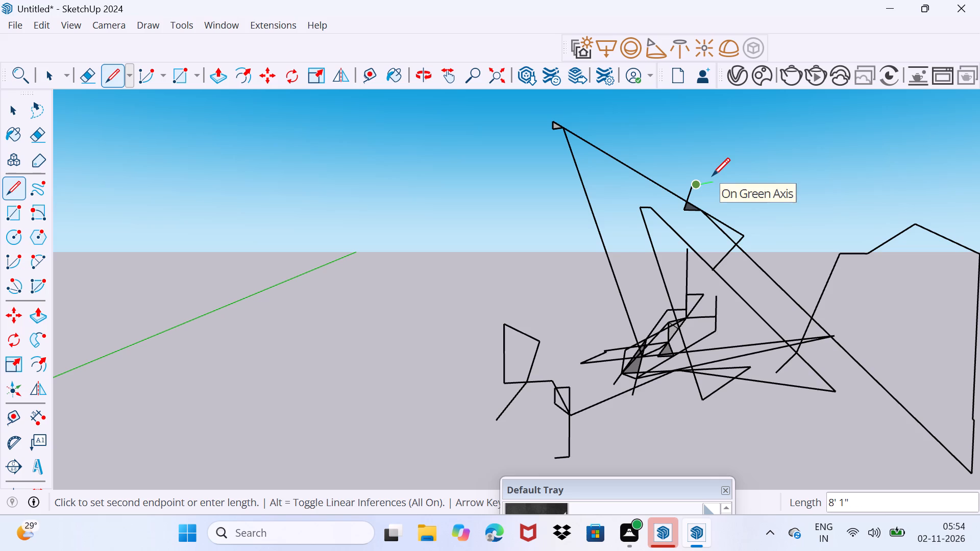
{"action": "left_click", "coordinate": [712, 176]}
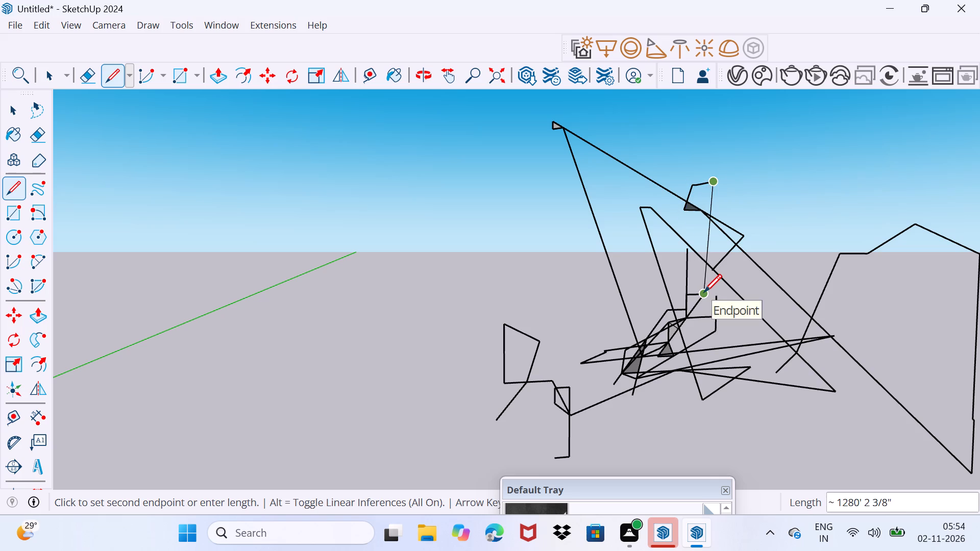
Connect the last edge's end down to the inner figure's upper endpoint, and join that point to the nearby corner on the slanted side.
{"action": "left_click", "coordinate": [704, 292]}
{"action": "left_click", "coordinate": [702, 295]}
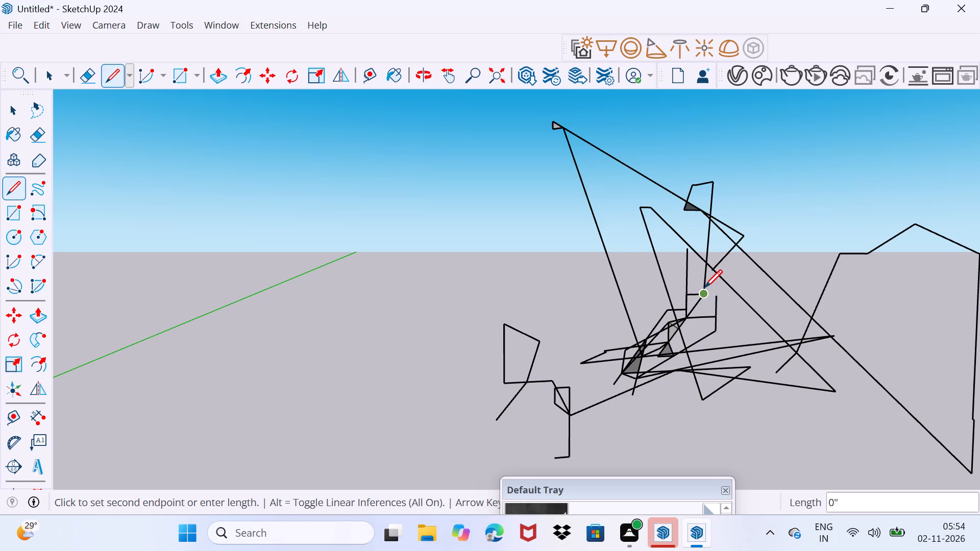
{"action": "left_click", "coordinate": [704, 287]}
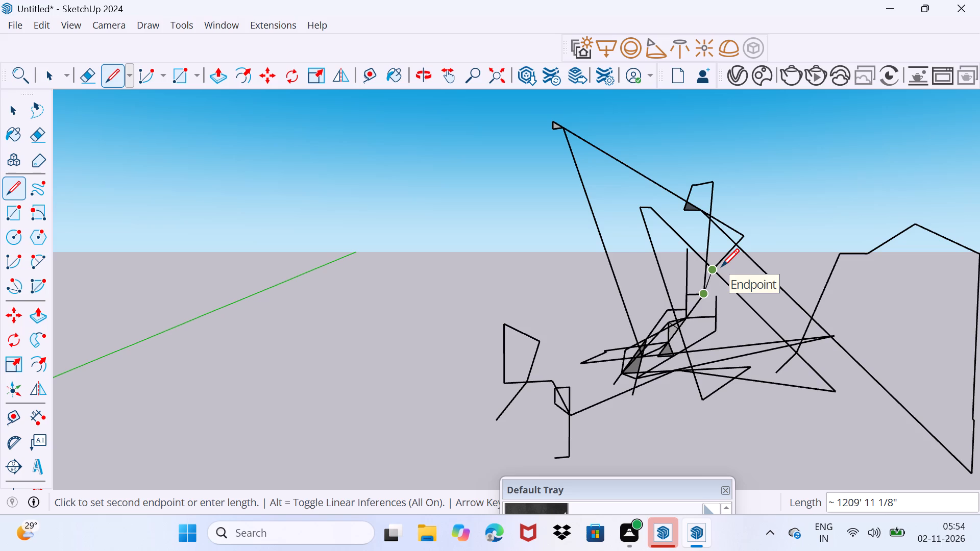
{"action": "left_click", "coordinate": [721, 266]}
Trace an edge about 104' 4" from that corner up along the short slanted edge, and continue it toward the tall spike's outer corner.
{"action": "left_click", "coordinate": [719, 277]}
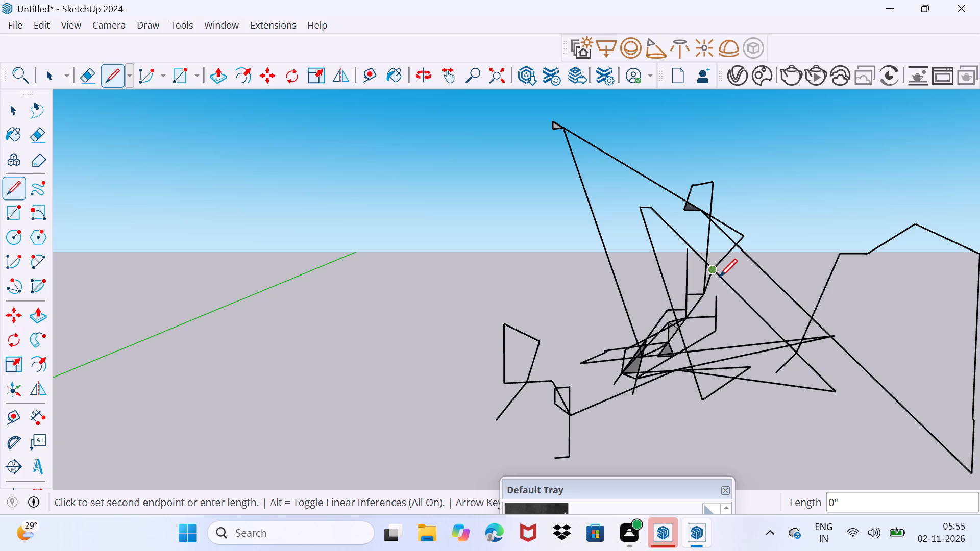
{"action": "left_click", "coordinate": [719, 277]}
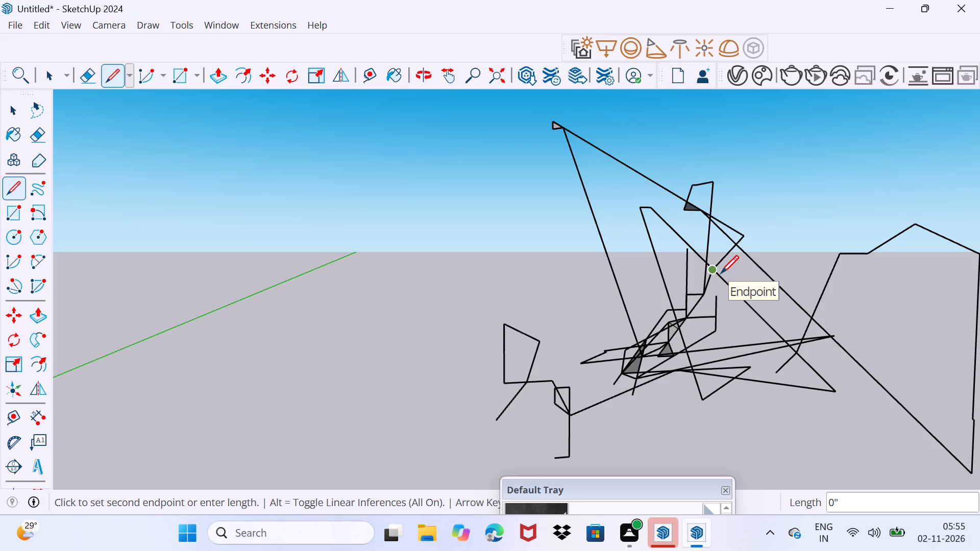
{"action": "left_click", "coordinate": [721, 273]}
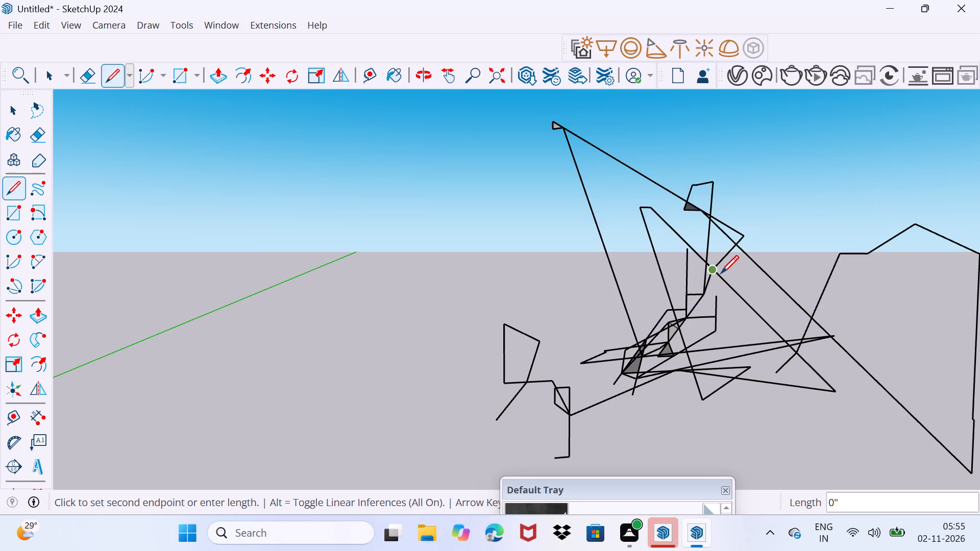
{"action": "left_click", "coordinate": [721, 274]}
{"action": "left_click", "coordinate": [721, 274]}
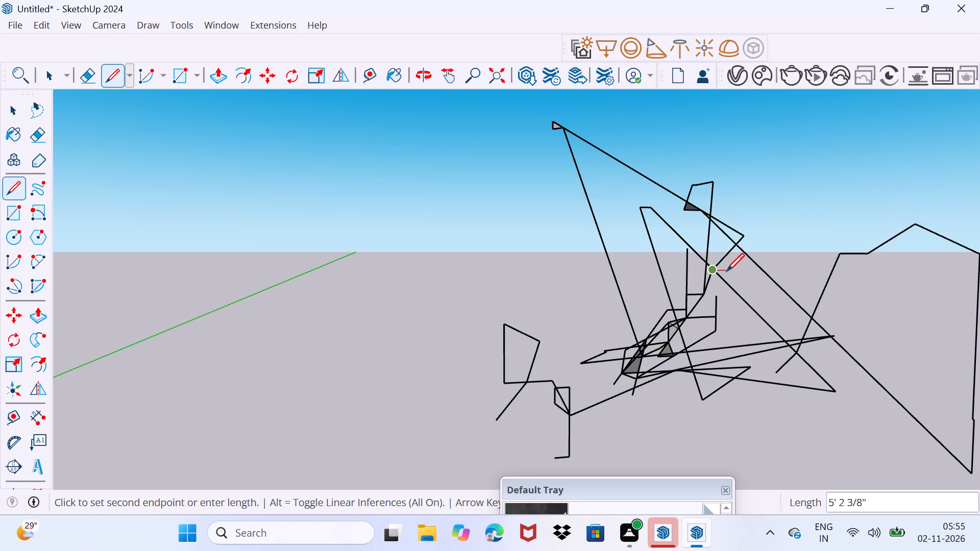
{"action": "left_click", "coordinate": [720, 274]}
{"action": "left_click", "coordinate": [720, 272]}
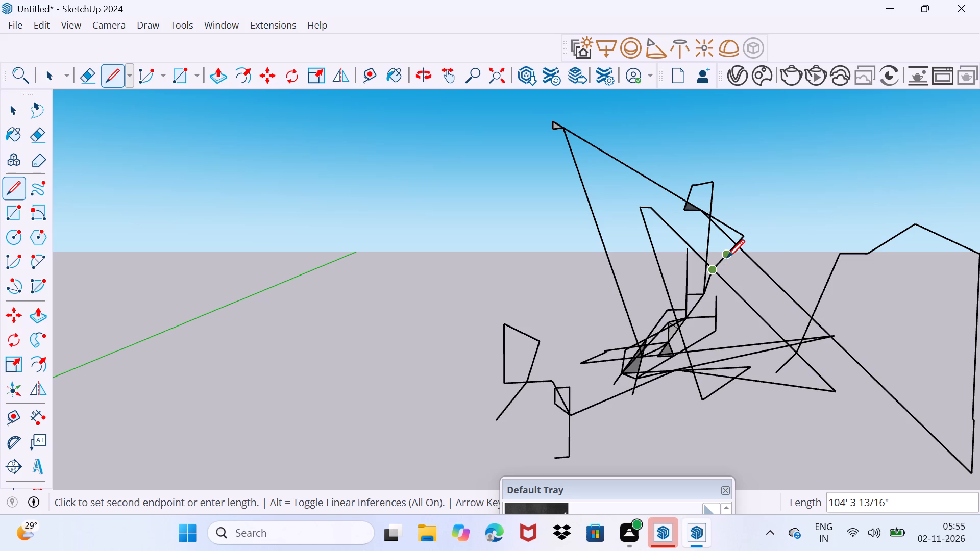
{"action": "left_click", "coordinate": [729, 257]}
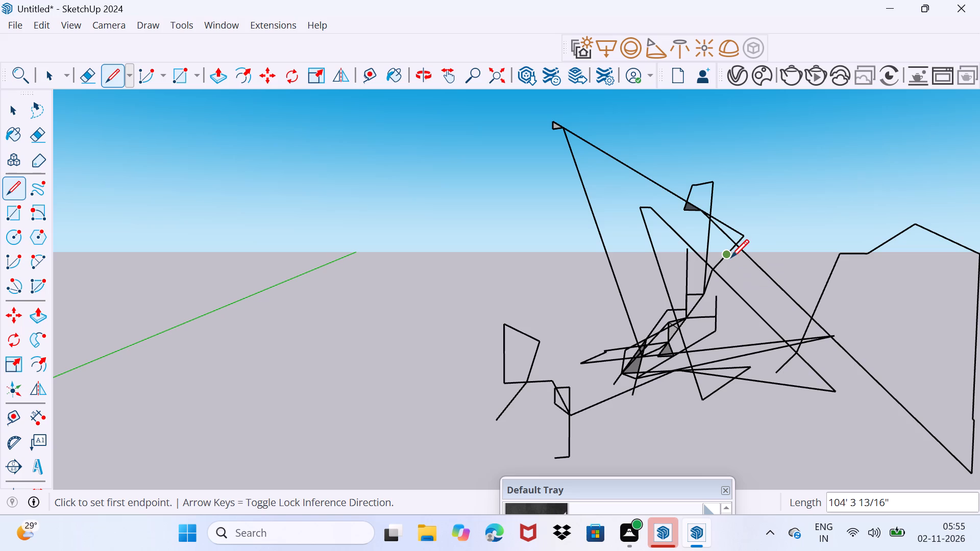
{"action": "left_click", "coordinate": [734, 254]}
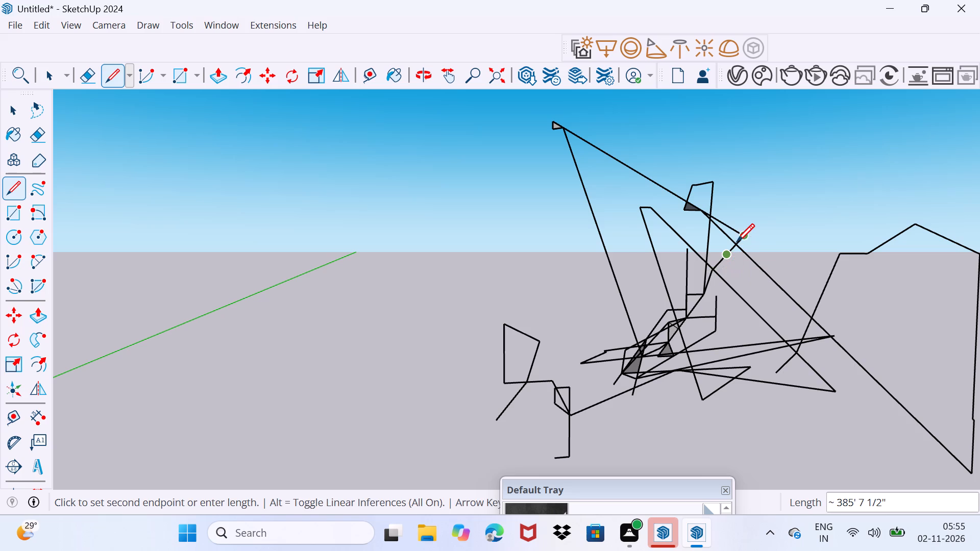
{"action": "left_click", "coordinate": [737, 241]}
Draw a short edge about 11' long in the gap between the two long slanted sides, and an upright about 10' at its end.
{"action": "triple_click", "coordinate": [727, 277]}
{"action": "left_click", "coordinate": [731, 273]}
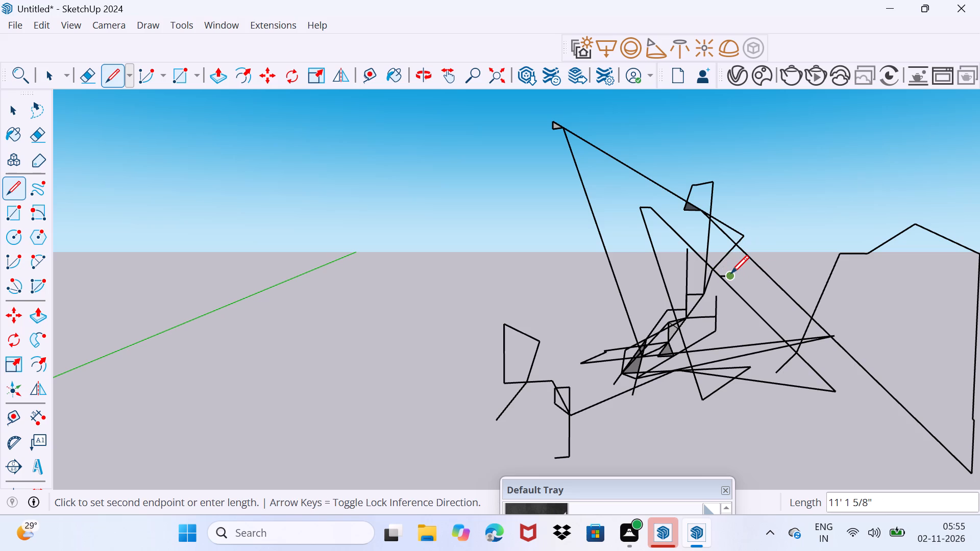
{"action": "left_click", "coordinate": [731, 273]}
{"action": "left_click", "coordinate": [740, 266]}
{"action": "left_click", "coordinate": [739, 275]}
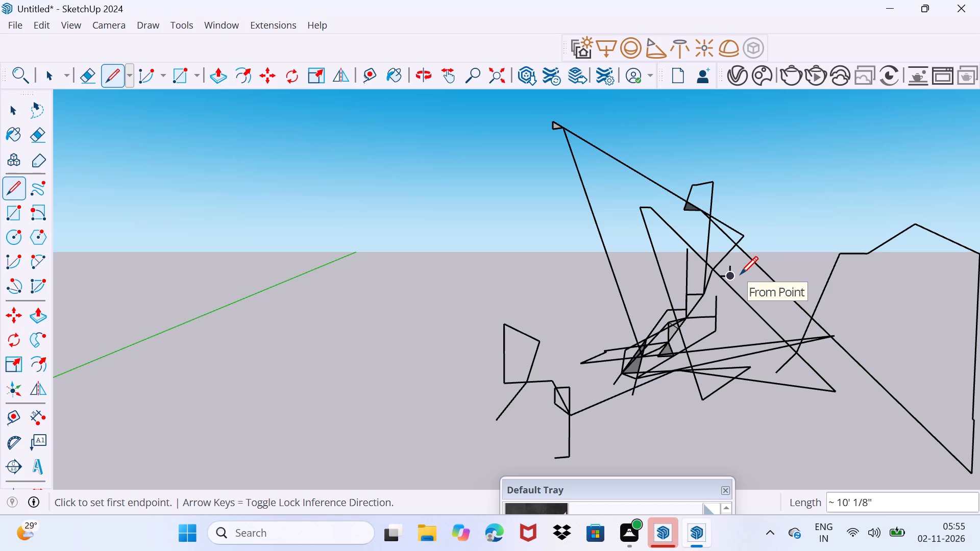
Draw a short edge outward from the upright's foot and join its end to the outer long slanted side with an edge about 358' 5" long.
{"action": "left_click", "coordinate": [740, 274]}
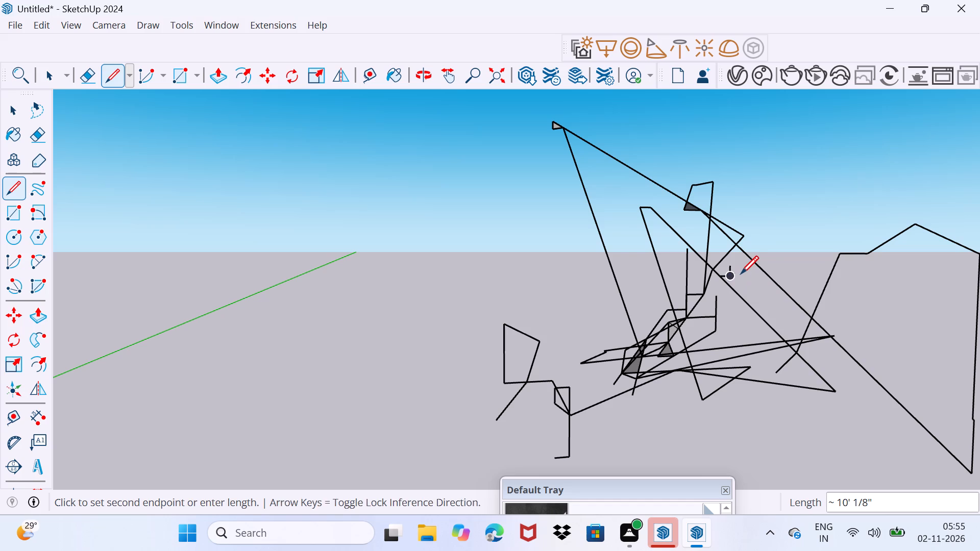
{"action": "left_click", "coordinate": [743, 271]}
{"action": "left_click", "coordinate": [743, 271]}
{"action": "left_click", "coordinate": [743, 271]}
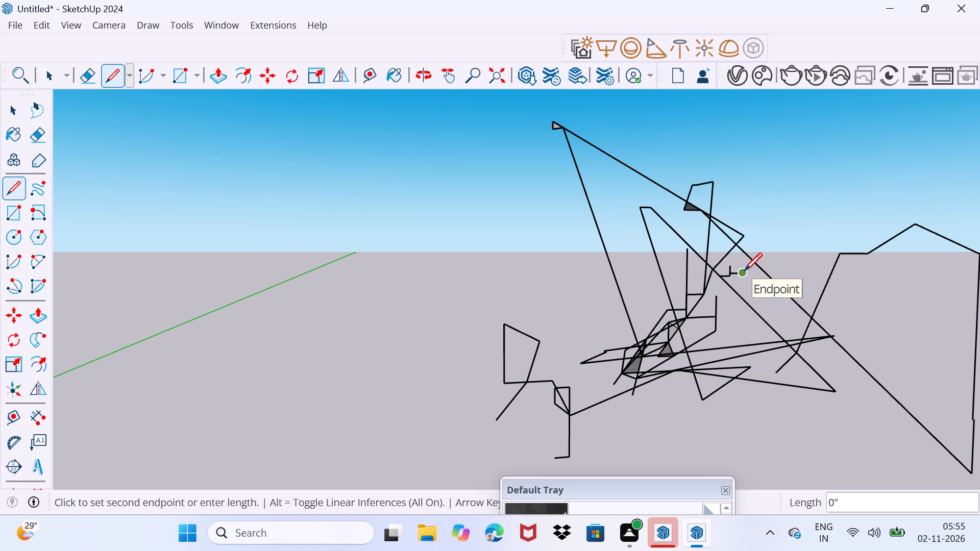
{"action": "left_click", "coordinate": [744, 270]}
{"action": "left_click", "coordinate": [744, 270]}
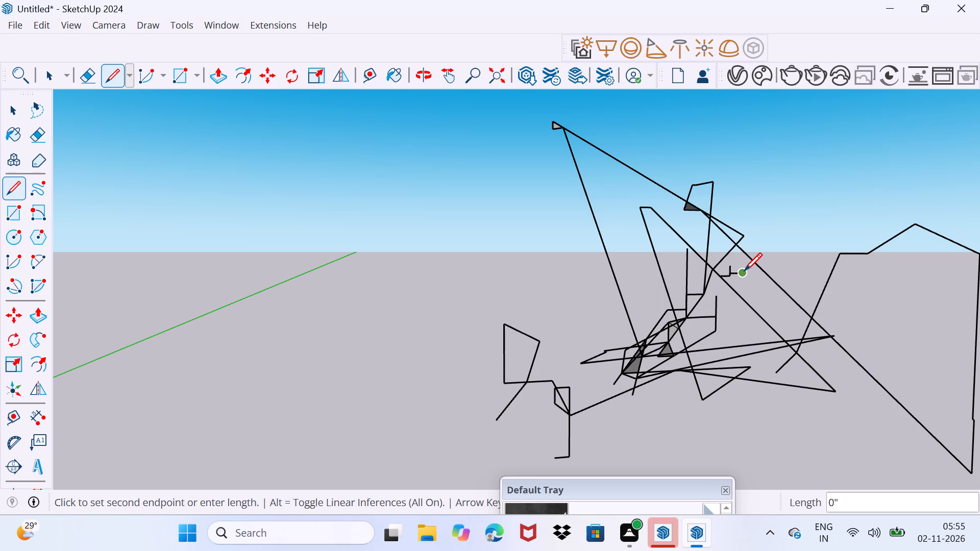
{"action": "left_click", "coordinate": [744, 270]}
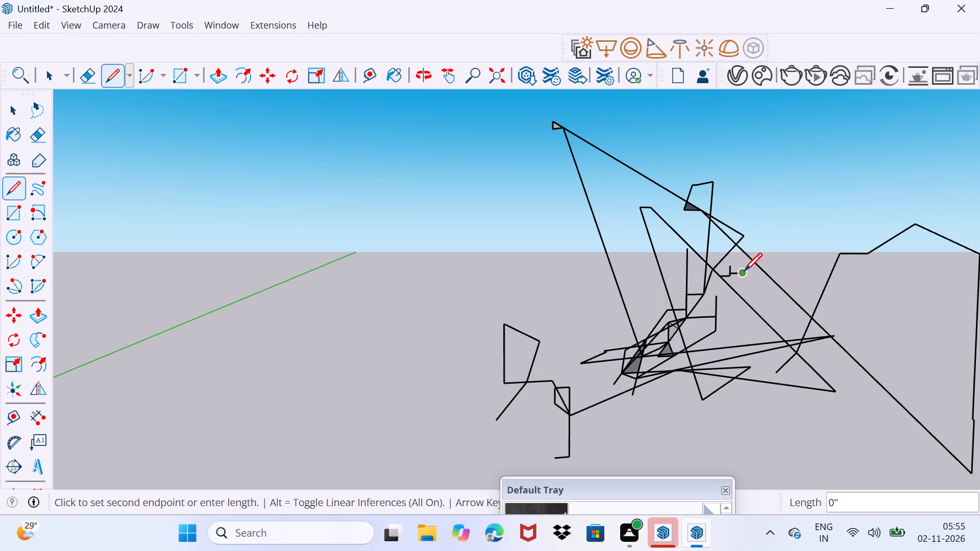
{"action": "left_click", "coordinate": [746, 268]}
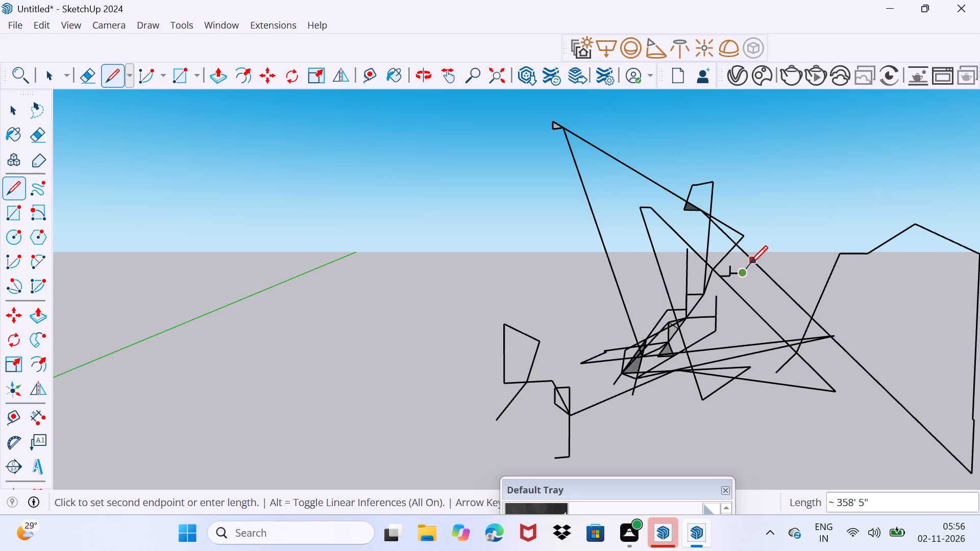
{"action": "left_click", "coordinate": [750, 263]}
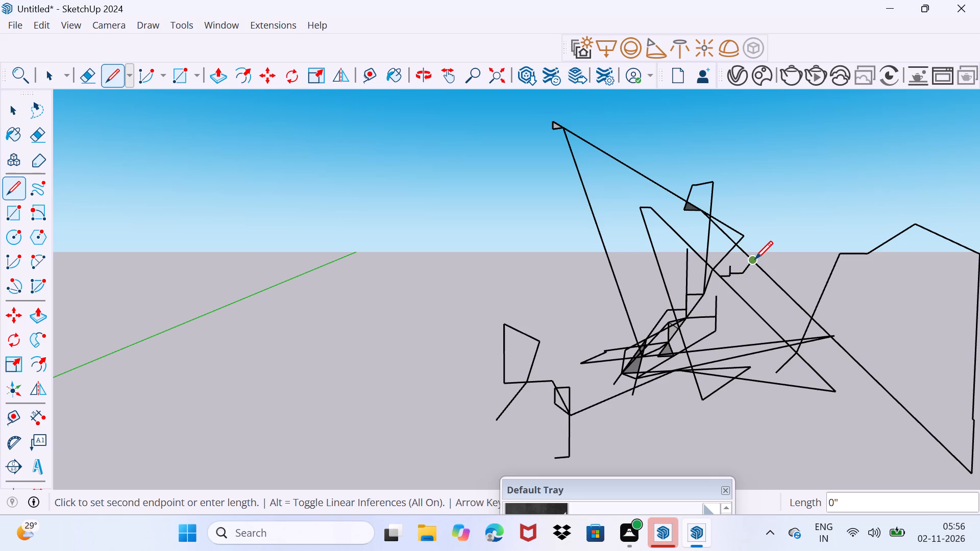
{"action": "left_click", "coordinate": [755, 258]}
Trace edges from that junction down to the ground, through the small angular figure to open ground, and back up along a diagonal about 46' 10" long.
{"action": "left_click", "coordinate": [752, 264]}
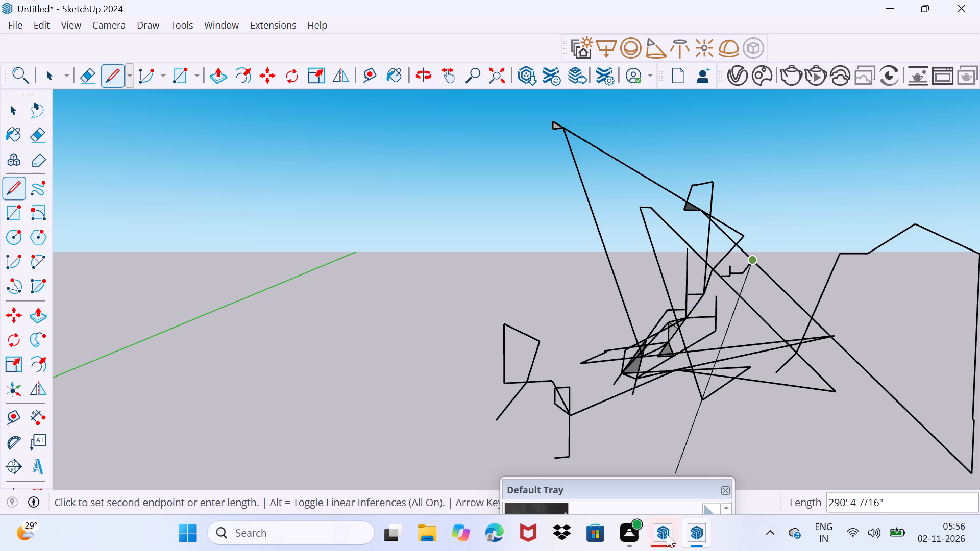
{"action": "left_click", "coordinate": [605, 382]}
{"action": "left_click", "coordinate": [490, 353]}
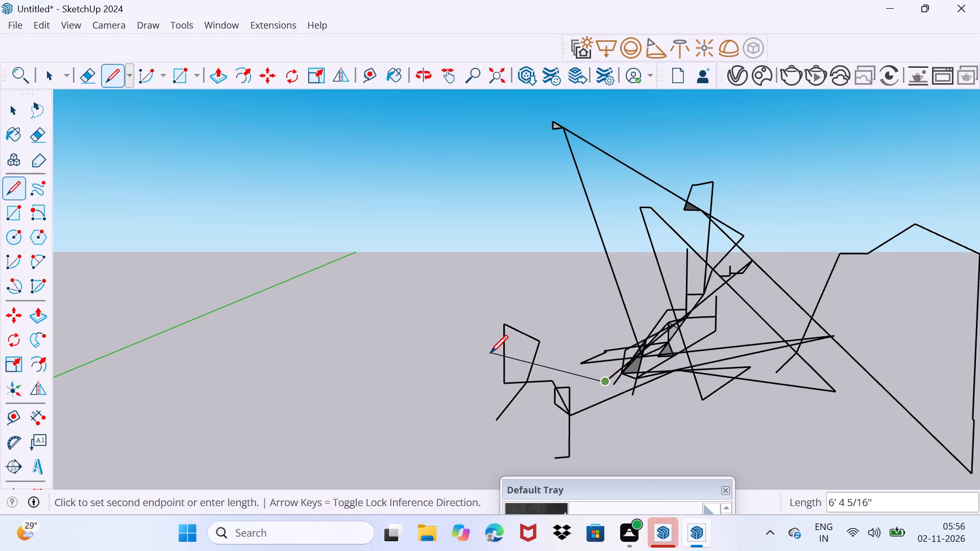
{"action": "left_click", "coordinate": [353, 354]}
{"action": "left_click", "coordinate": [426, 271]}
{"action": "left_click", "coordinate": [426, 271]}
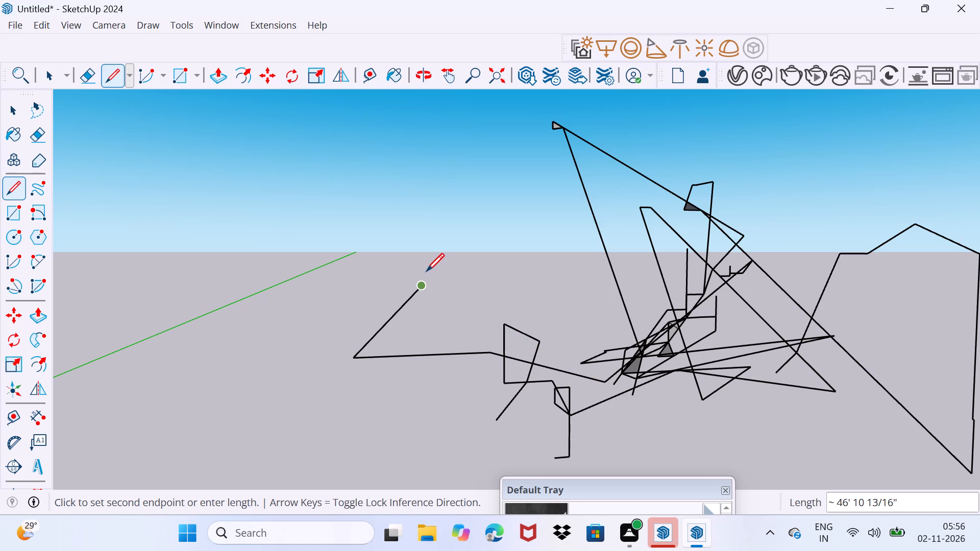
Start a staircase outline at the diagonal's upper end with a short riser, a longer tread, a second short riser and another tread.
{"action": "left_click", "coordinate": [429, 270]}
{"action": "left_click", "coordinate": [449, 284]}
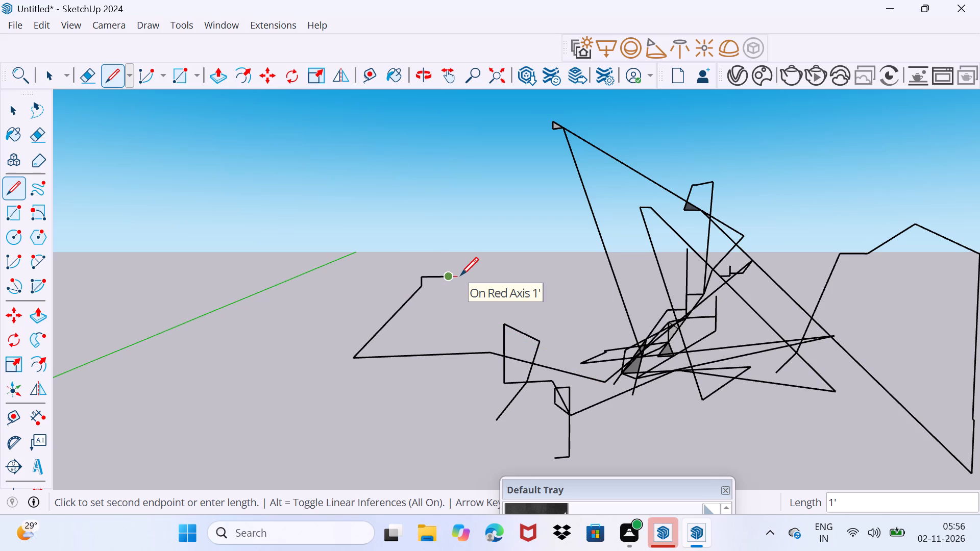
{"action": "left_click", "coordinate": [460, 275]}
{"action": "left_click", "coordinate": [469, 269]}
{"action": "left_click", "coordinate": [475, 266]}
{"action": "left_click", "coordinate": [484, 260]}
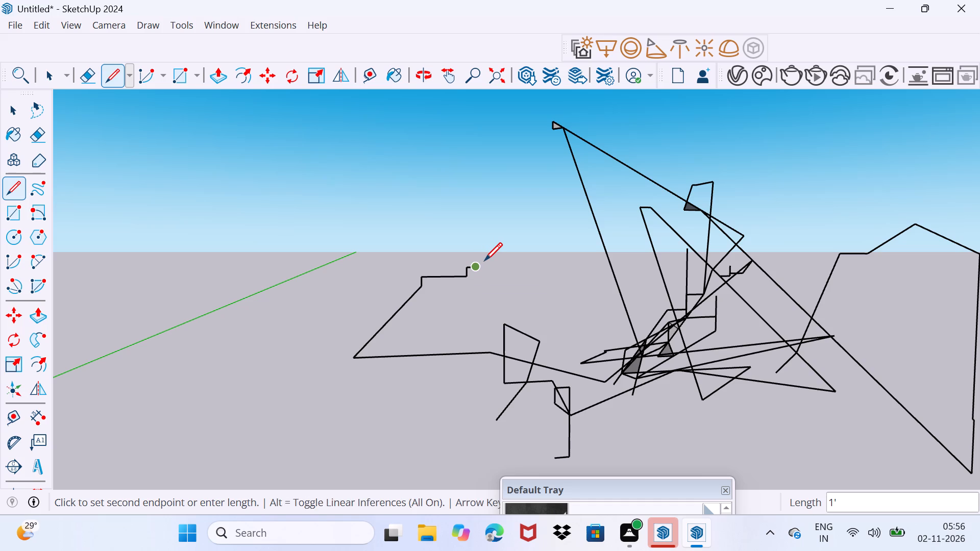
{"action": "left_click", "coordinate": [484, 260]}
Continue the staircase outline with a riser about 2' high and a tread about 2' 2" long.
{"action": "left_click_drag", "start_coordinate": [486, 259], "coordinate": [493, 255]}
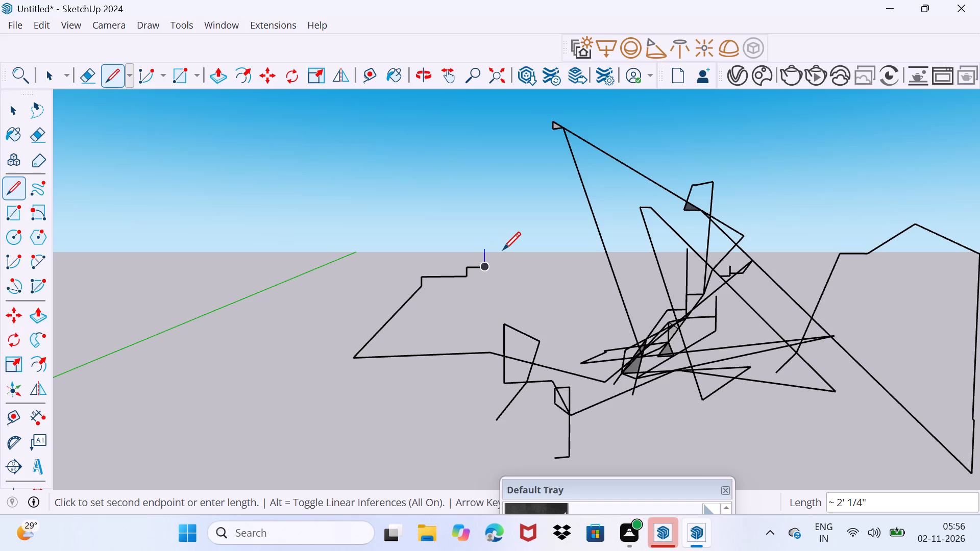
{"action": "left_click", "coordinate": [503, 249]}
{"action": "left_click", "coordinate": [503, 249]}
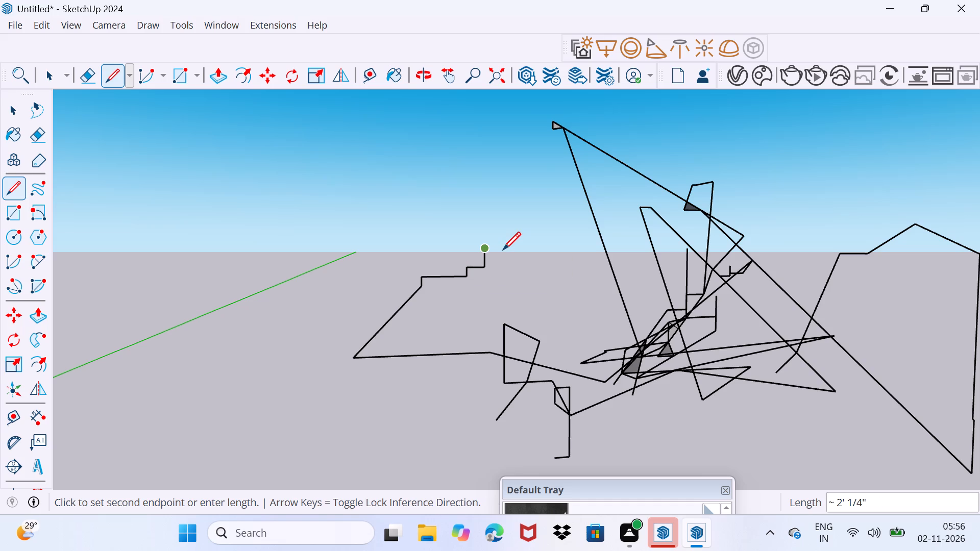
{"action": "left_click", "coordinate": [503, 249]}
{"action": "left_click", "coordinate": [503, 249]}
{"action": "left_click", "coordinate": [503, 249]}
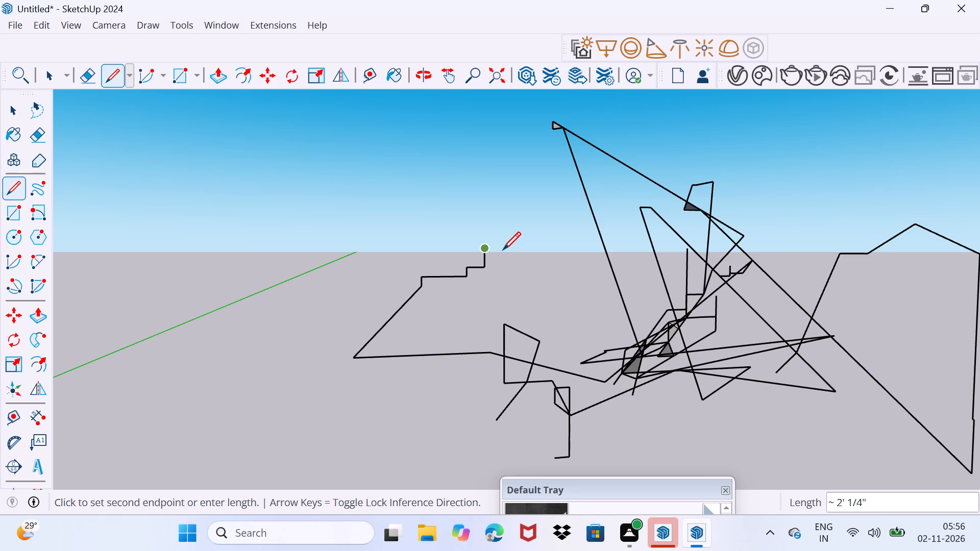
{"action": "left_click", "coordinate": [503, 249]}
{"action": "left_click", "coordinate": [503, 249]}
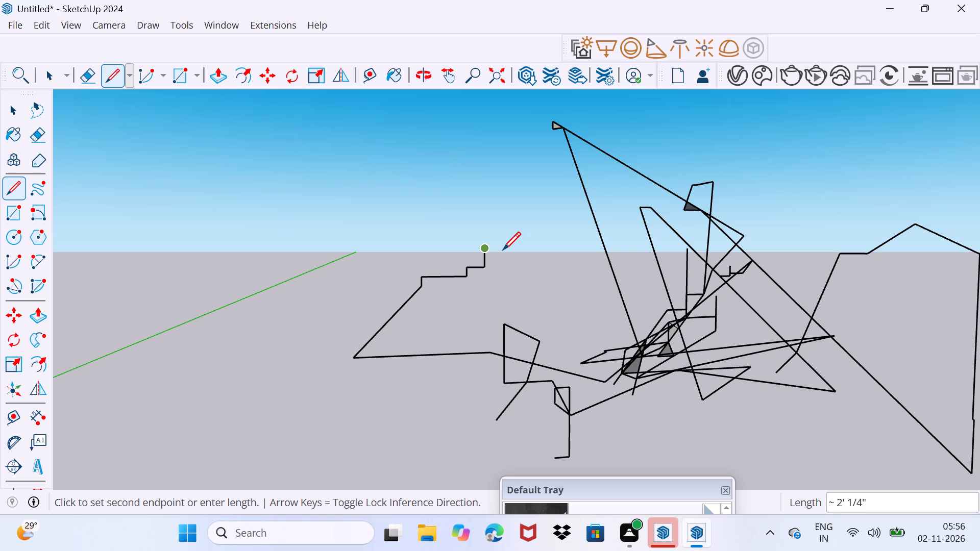
{"action": "left_click", "coordinate": [503, 249]}
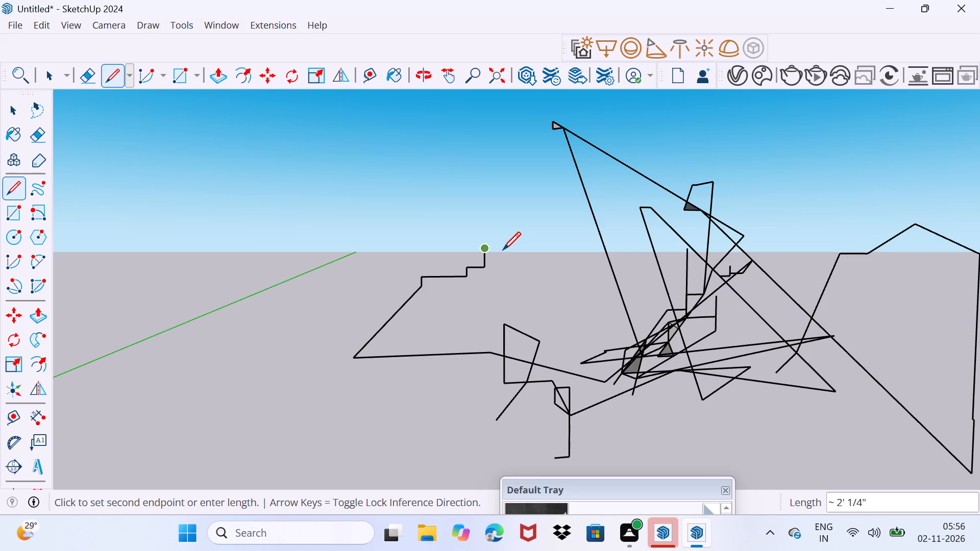
{"action": "left_click", "coordinate": [503, 249]}
{"action": "left_click", "coordinate": [504, 248]}
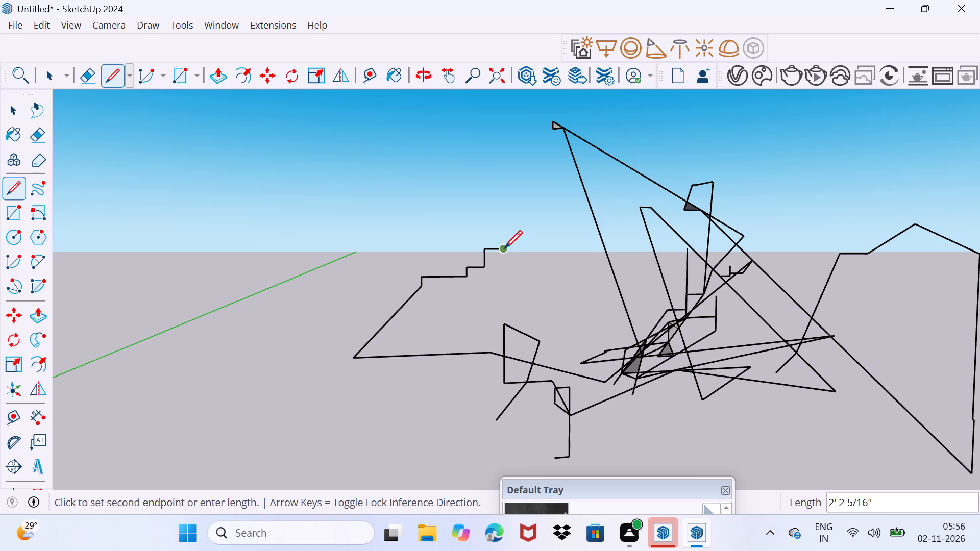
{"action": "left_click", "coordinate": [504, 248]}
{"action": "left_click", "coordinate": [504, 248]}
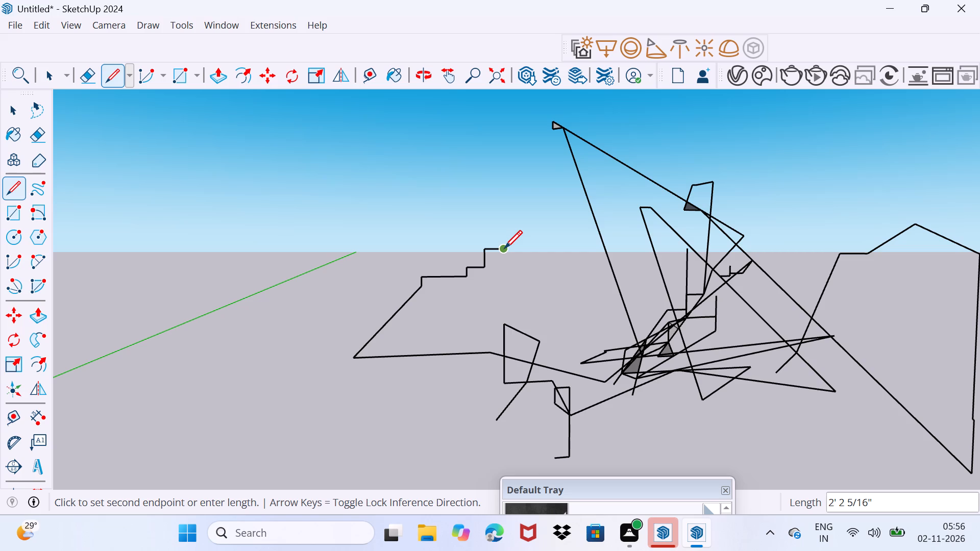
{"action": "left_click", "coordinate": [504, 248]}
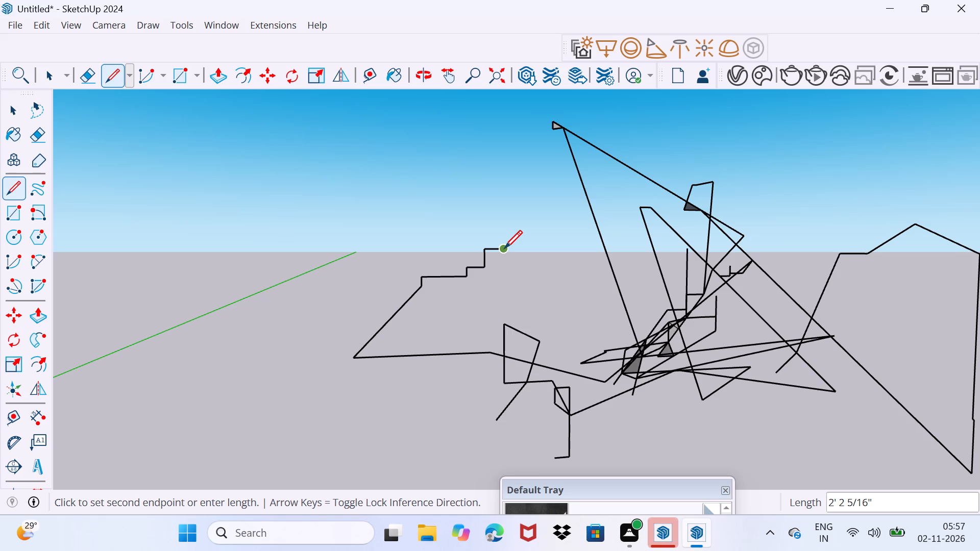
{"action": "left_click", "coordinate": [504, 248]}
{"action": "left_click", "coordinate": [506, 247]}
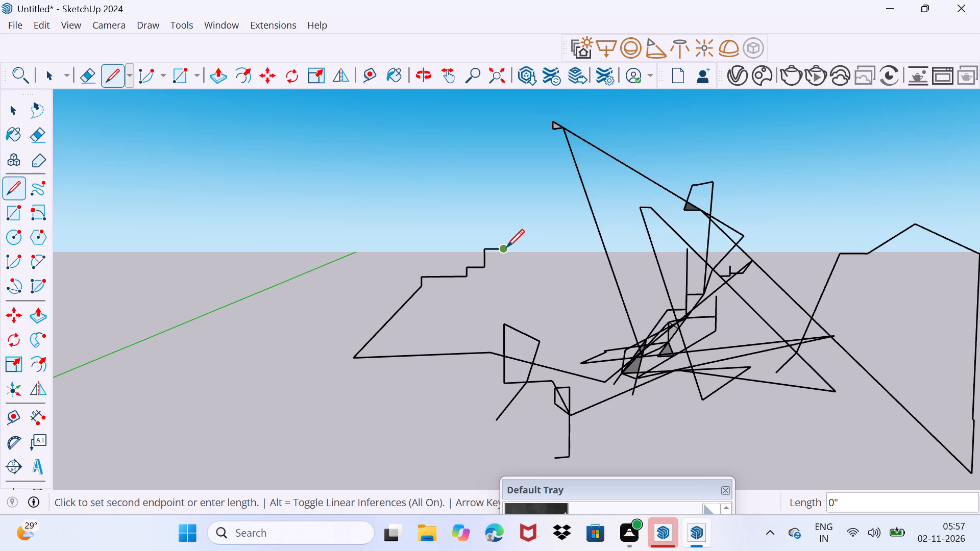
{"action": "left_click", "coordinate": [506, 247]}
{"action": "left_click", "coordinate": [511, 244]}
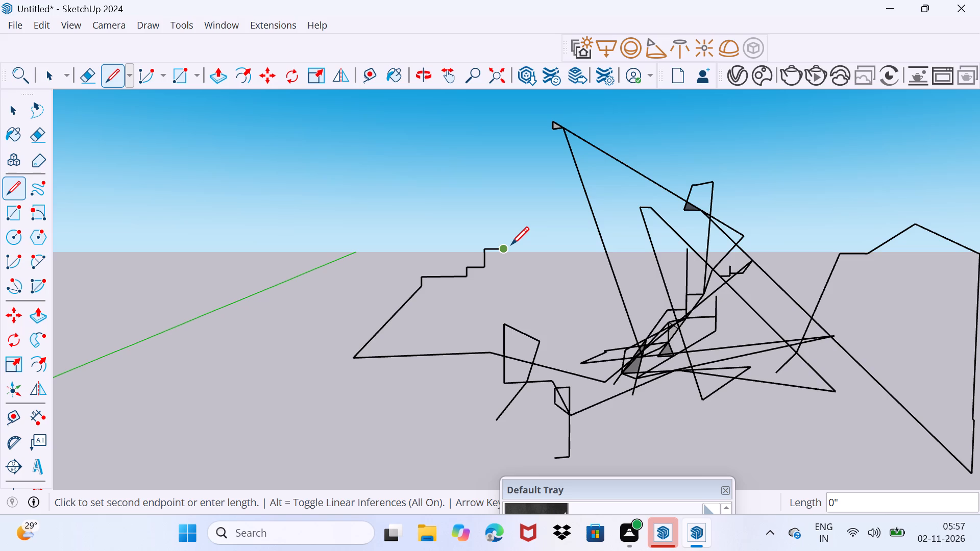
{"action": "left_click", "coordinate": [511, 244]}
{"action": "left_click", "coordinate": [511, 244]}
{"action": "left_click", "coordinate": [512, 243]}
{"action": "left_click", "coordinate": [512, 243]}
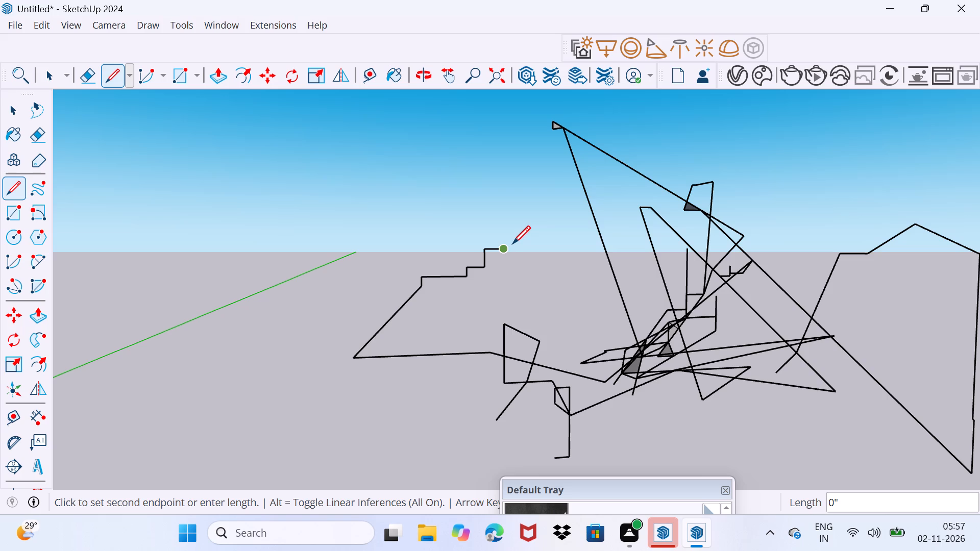
Lengthen the staircase's top tread slightly, and add a riser 1' high and a tread 1' long at its end.
{"action": "left_click", "coordinate": [513, 243]}
{"action": "left_click", "coordinate": [513, 243]}
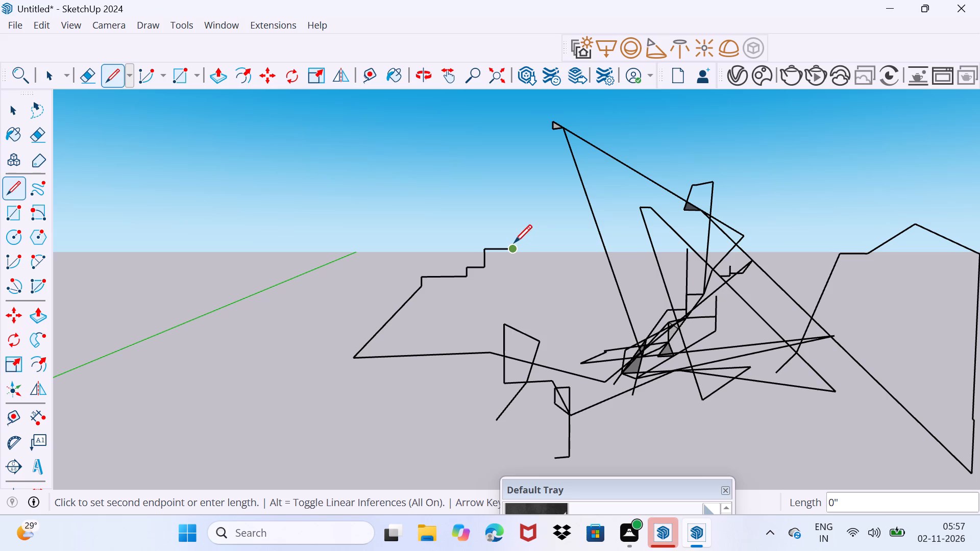
{"action": "left_click", "coordinate": [514, 242]}
{"action": "left_click", "coordinate": [518, 240]}
{"action": "left_click", "coordinate": [518, 240]}
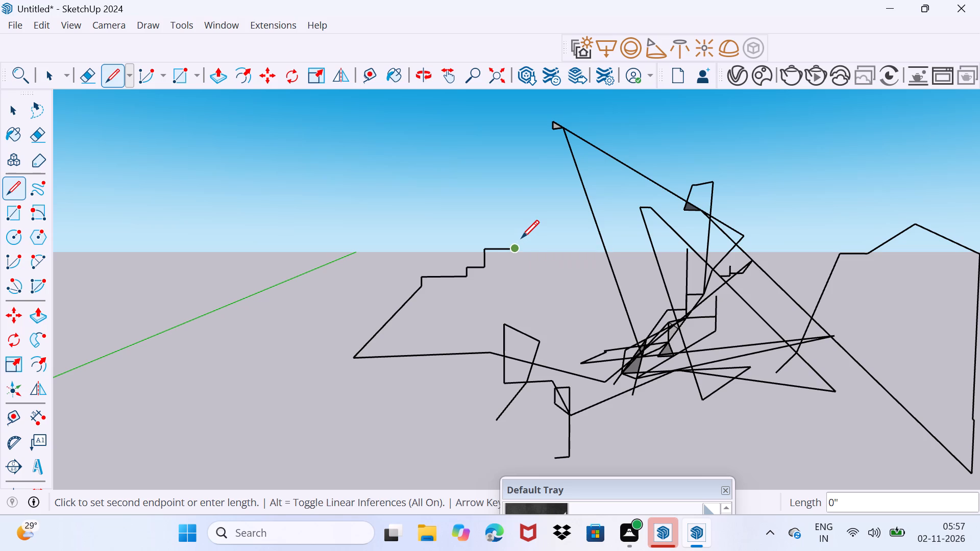
{"action": "left_click", "coordinate": [523, 237]}
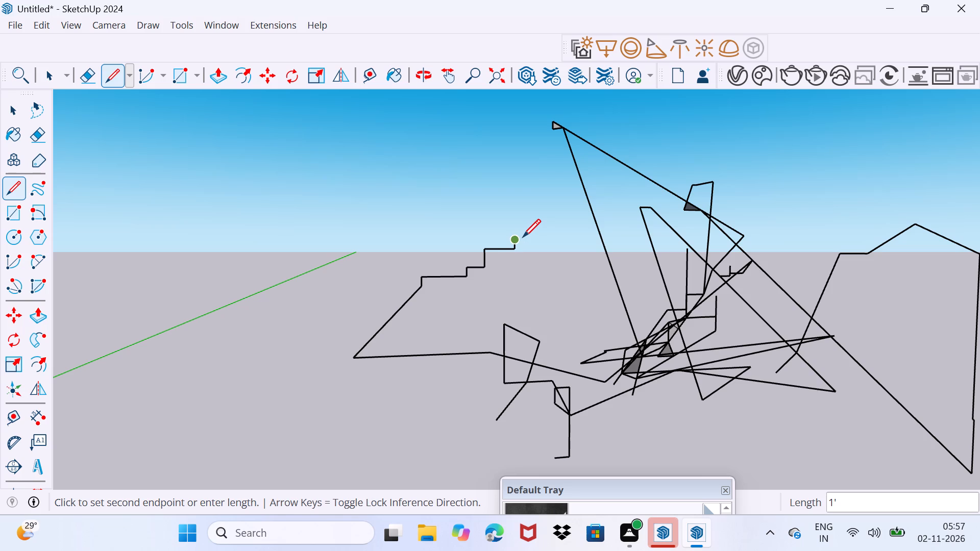
{"action": "left_click", "coordinate": [523, 237]}
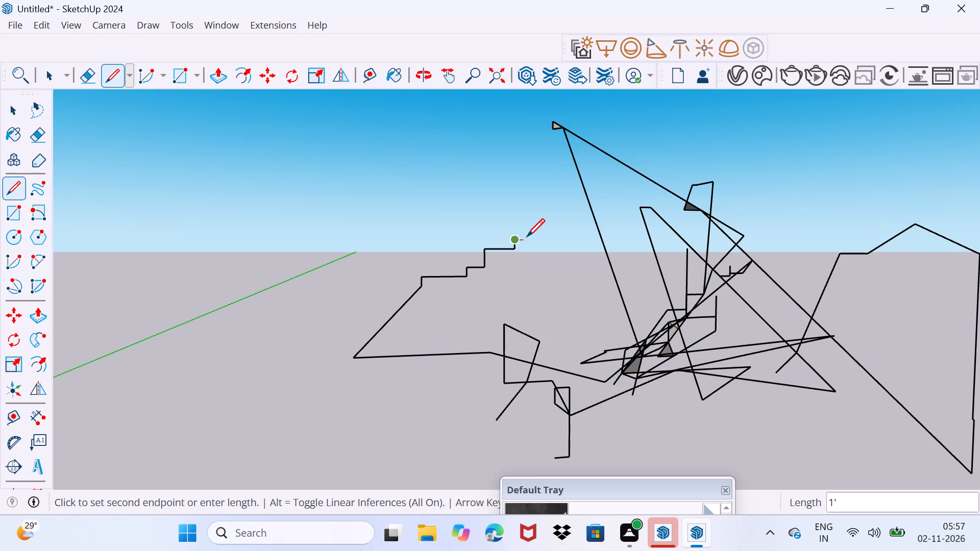
{"action": "left_click", "coordinate": [527, 236]}
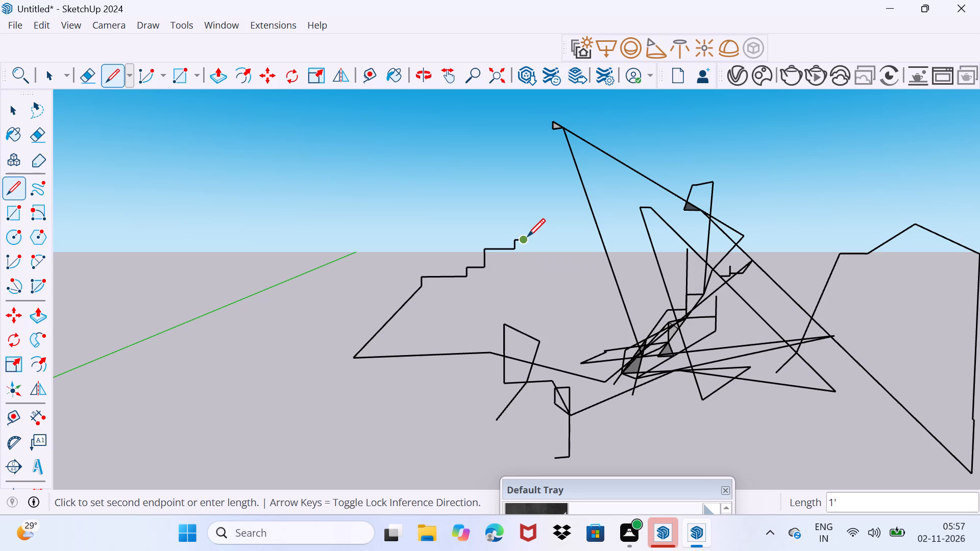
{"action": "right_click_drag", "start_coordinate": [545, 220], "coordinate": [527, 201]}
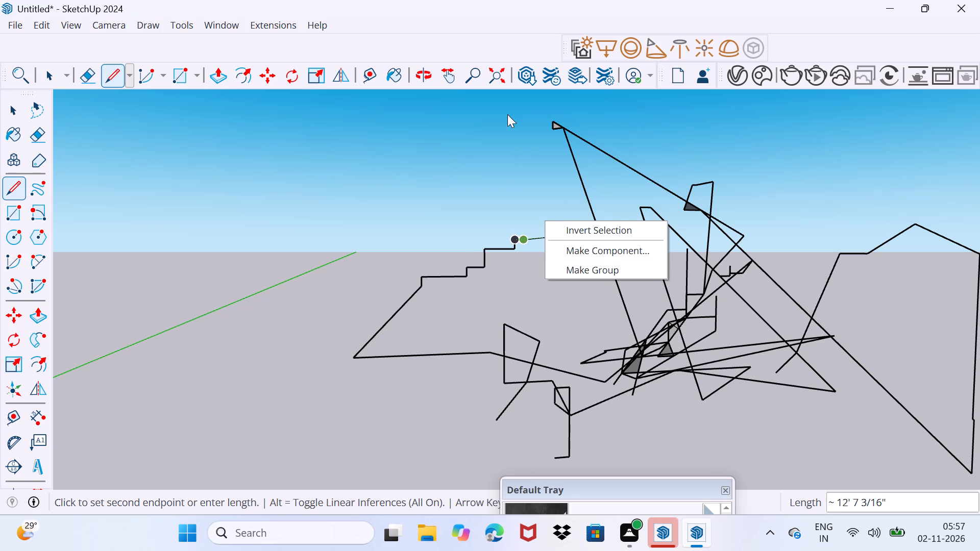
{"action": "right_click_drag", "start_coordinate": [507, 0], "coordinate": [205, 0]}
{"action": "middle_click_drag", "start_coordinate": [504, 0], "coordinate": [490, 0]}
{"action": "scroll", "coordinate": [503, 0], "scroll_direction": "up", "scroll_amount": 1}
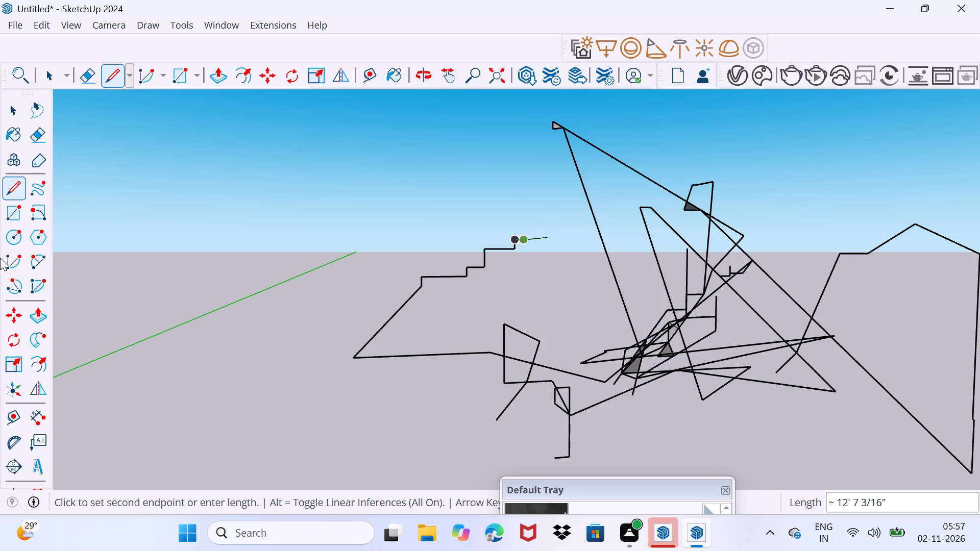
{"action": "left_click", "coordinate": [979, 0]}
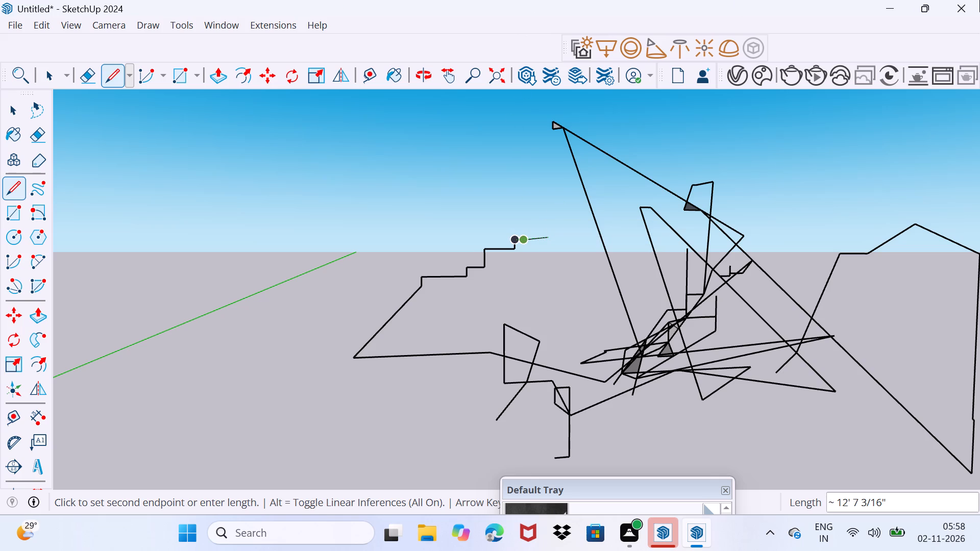
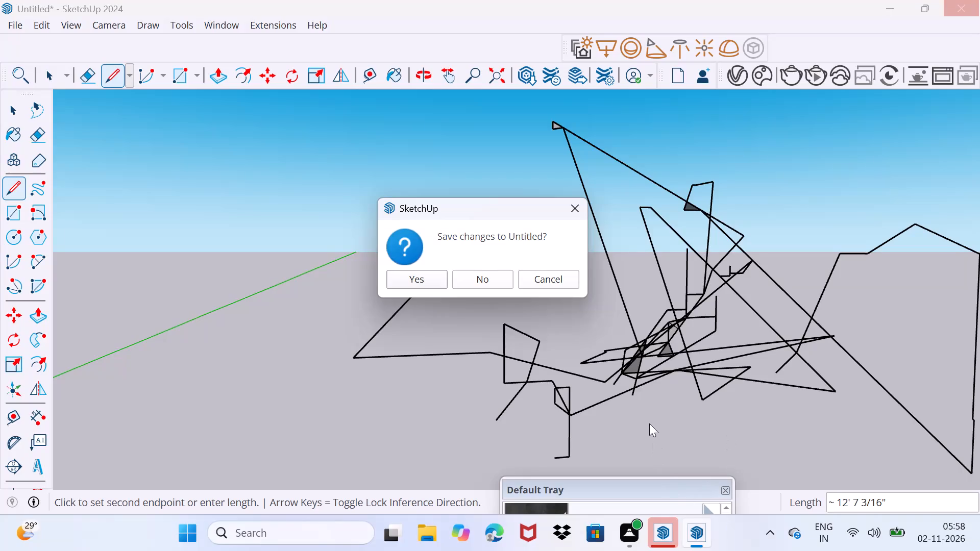
Cancel closing the untitled model so that it stays open.
{"action": "left_click_drag", "start_coordinate": [649, 423], "coordinate": [649, 418]}
{"action": "left_click", "coordinate": [555, 278]}
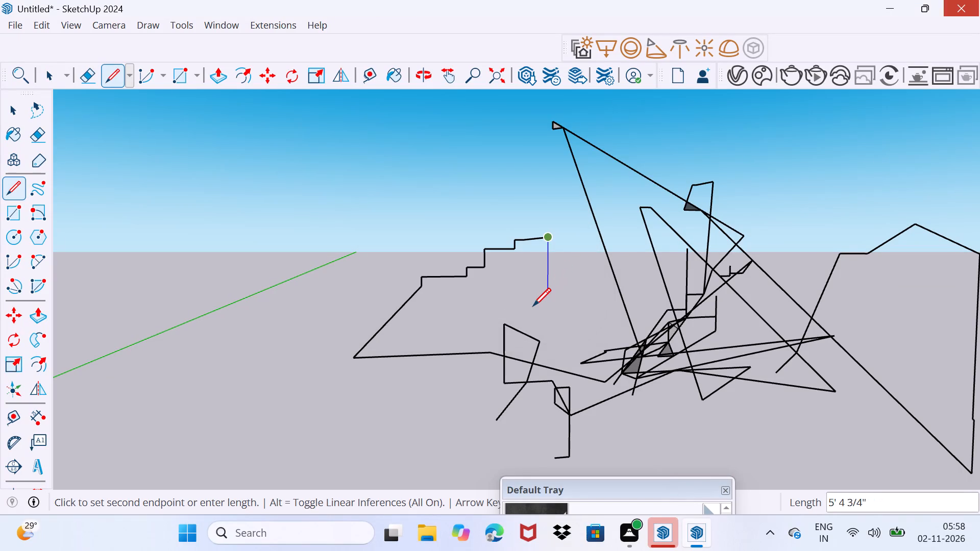
Extend the staircase outline with a vertical drop, a short horizontal edge, a long green-axis edge about 35' long and a short vertical edge.
{"action": "left_click", "coordinate": [532, 307]}
{"action": "left_click", "coordinate": [588, 303]}
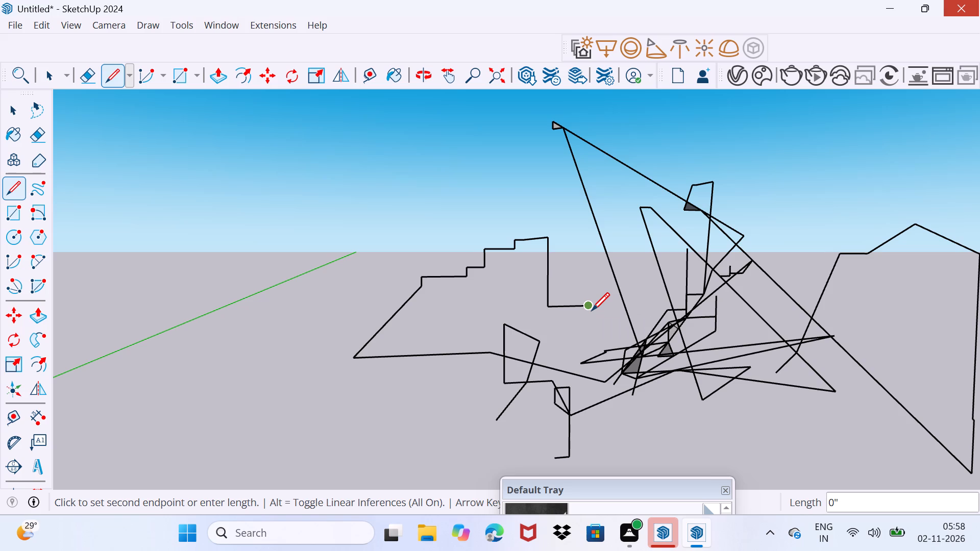
{"action": "left_click", "coordinate": [902, 361]}
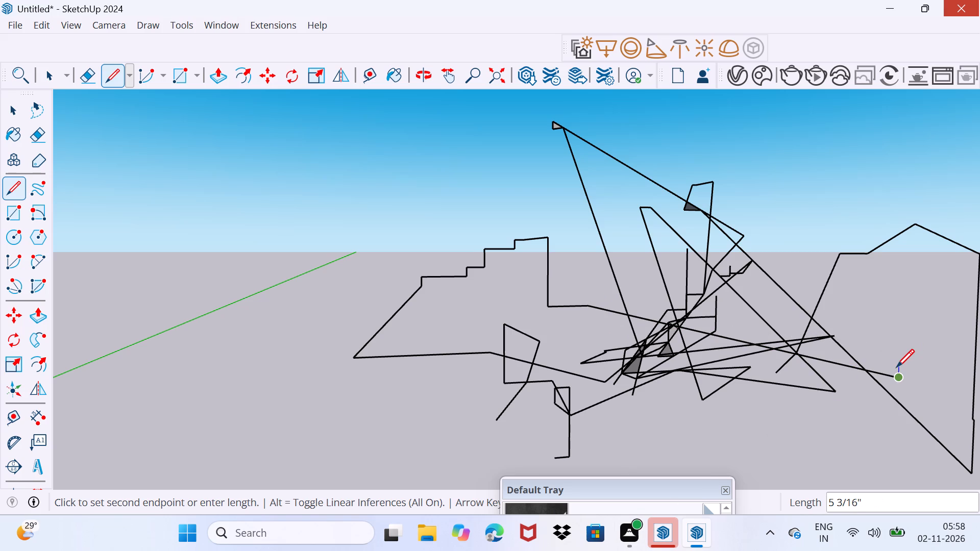
{"action": "left_click_drag", "start_coordinate": [896, 367], "coordinate": [897, 378]}
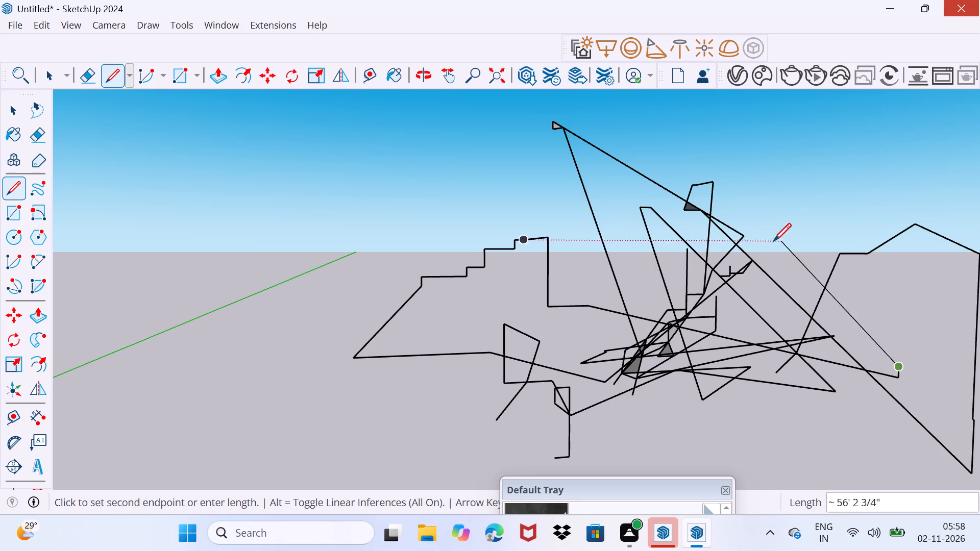
Continue the line back over the tangled lines through one bend to the top of the short upright, with a final edge about 1045' long.
{"action": "left_click_drag", "start_coordinate": [765, 291], "coordinate": [766, 296]}
{"action": "left_click", "coordinate": [715, 303]}
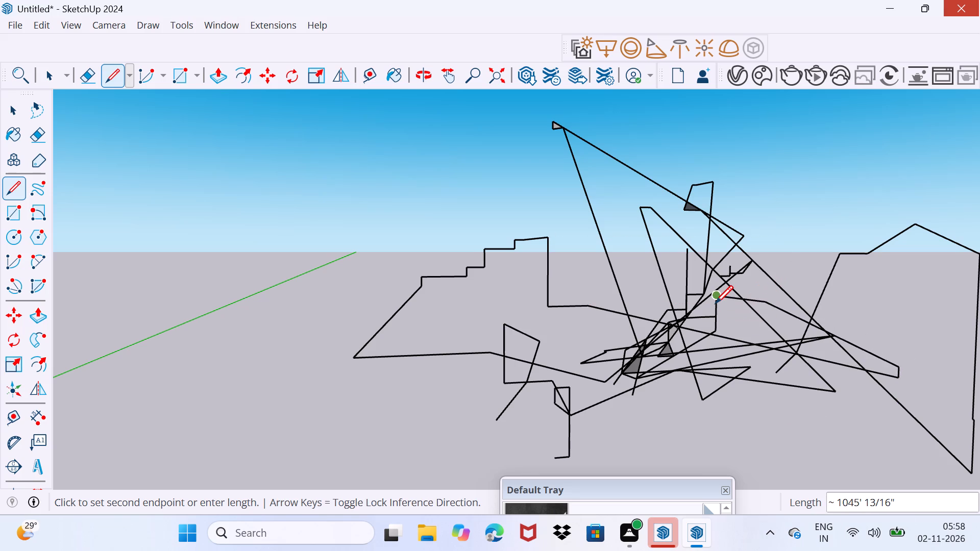
{"action": "left_click", "coordinate": [716, 302]}
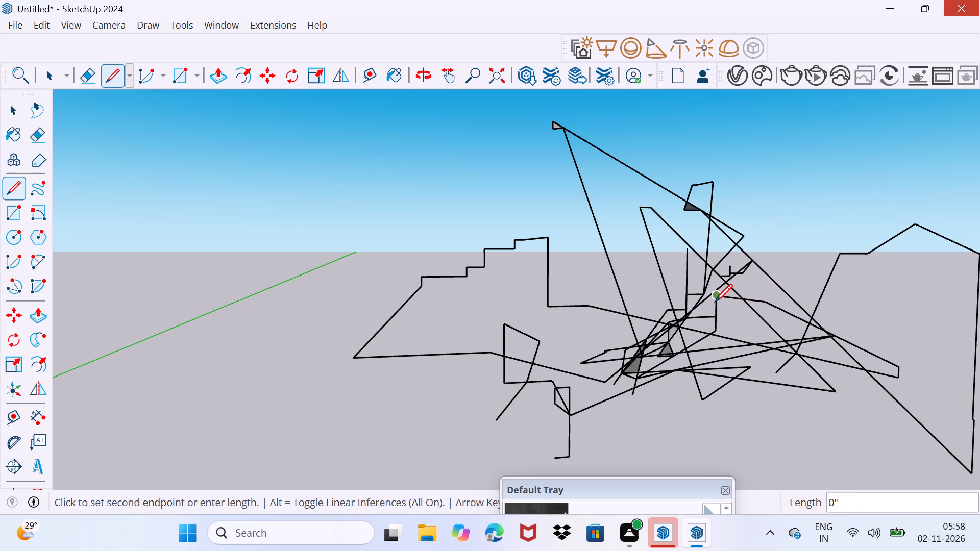
{"action": "left_click", "coordinate": [715, 302]}
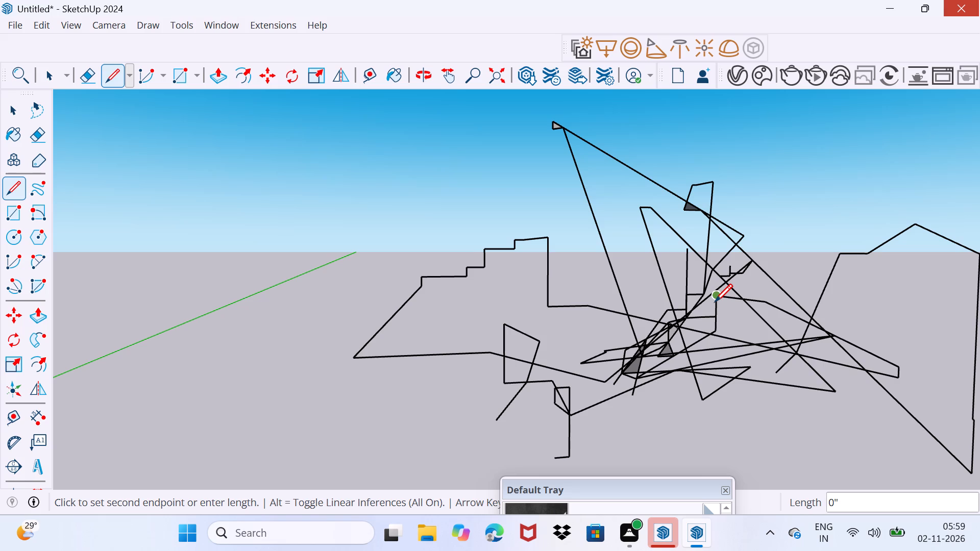
{"action": "left_click", "coordinate": [712, 301]}
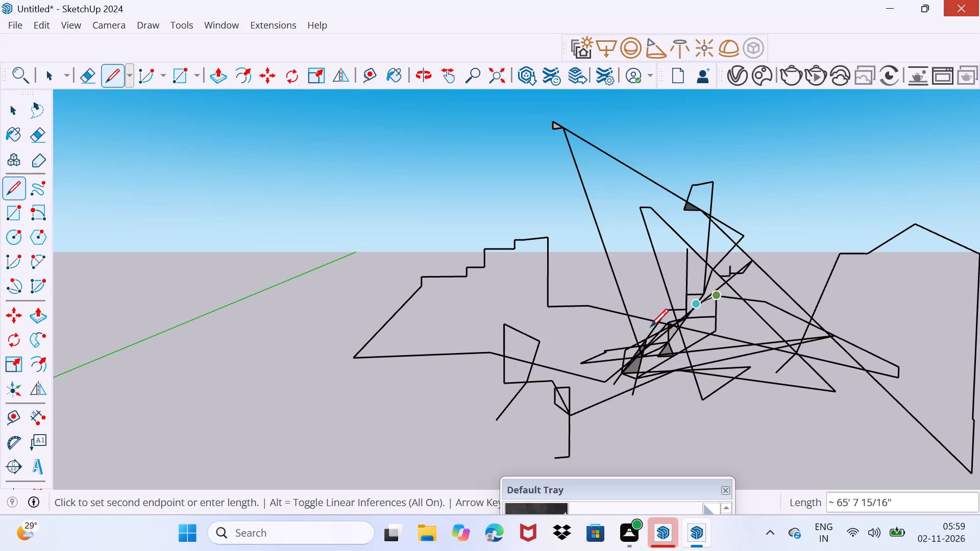
Extend the line from the upright to the small angular figure's lower free end, and add a short horizontal edge along the red axis.
{"action": "left_click", "coordinate": [642, 324]}
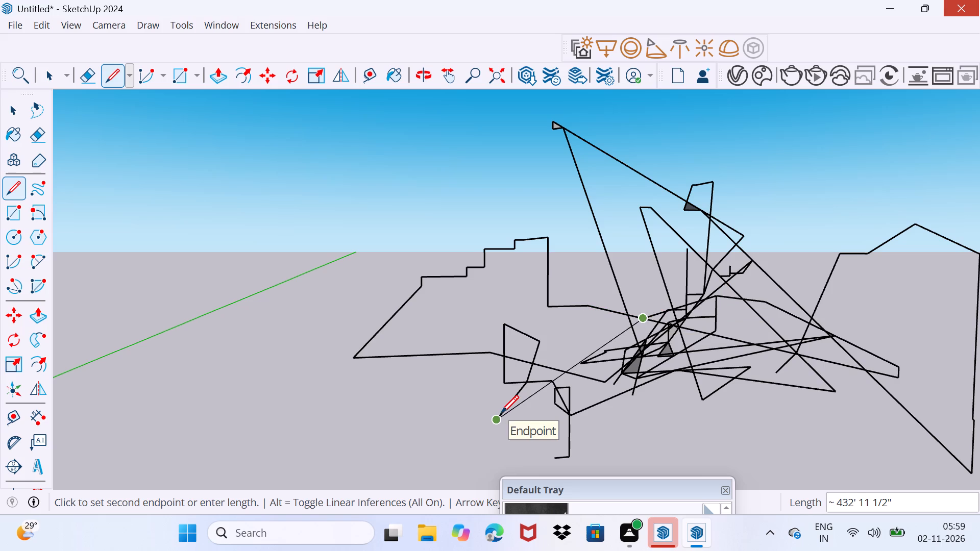
{"action": "left_click", "coordinate": [500, 413]}
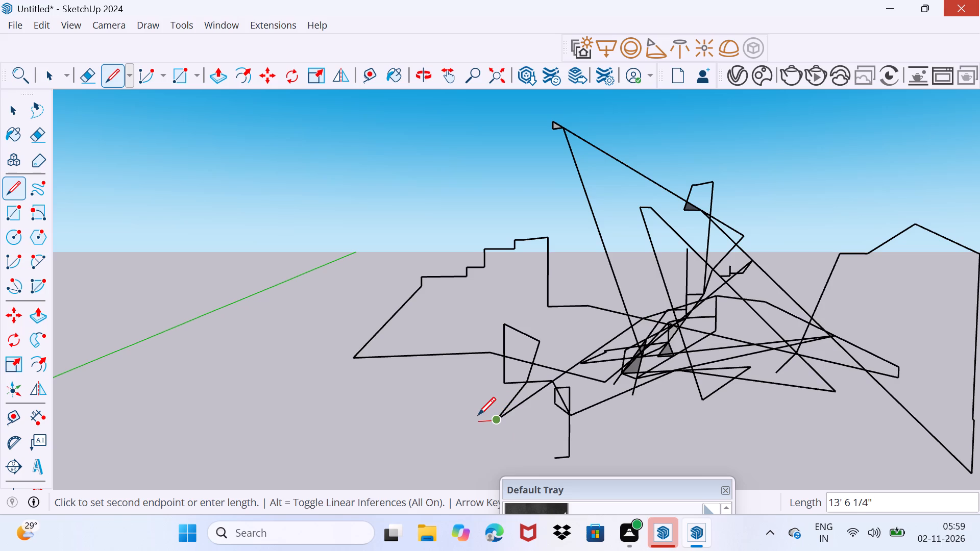
{"action": "left_click", "coordinate": [472, 418]}
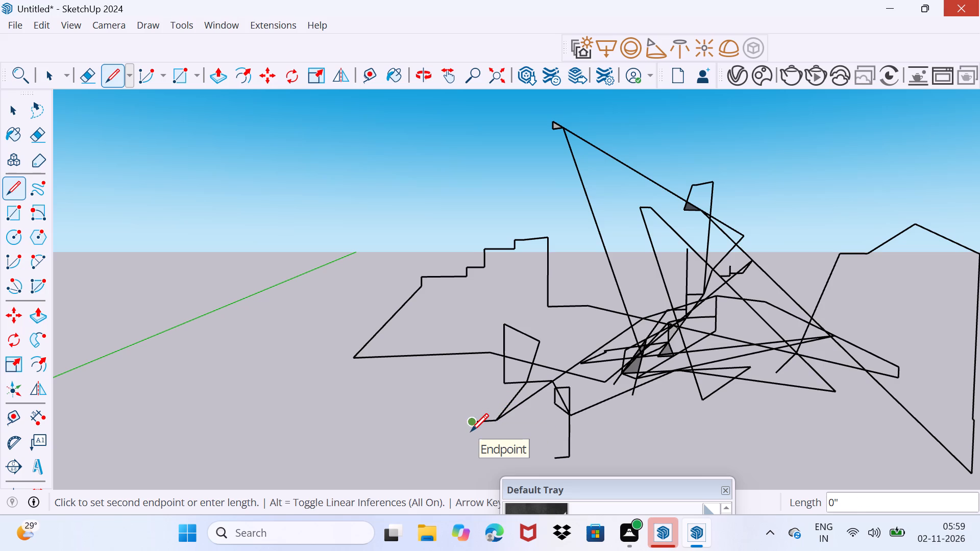
{"action": "left_click", "coordinate": [471, 431]}
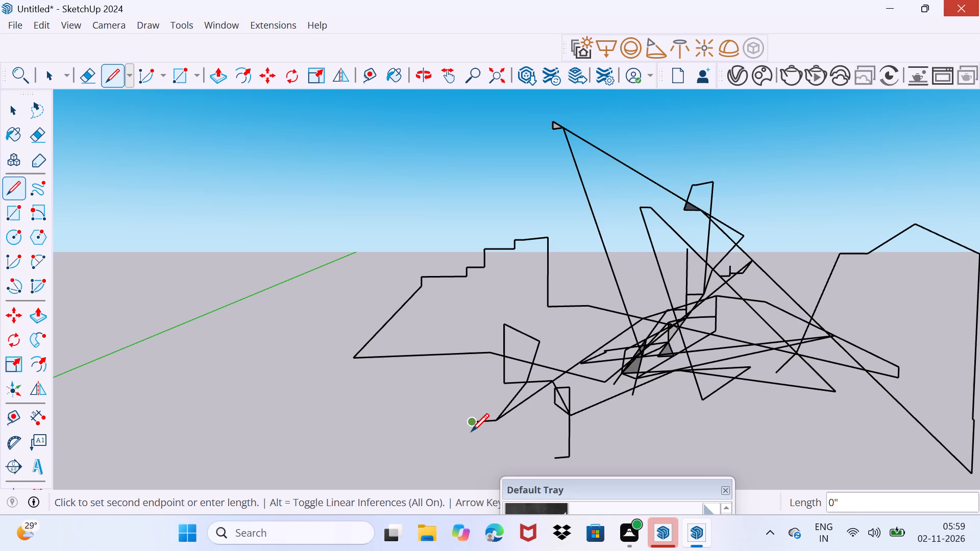
{"action": "left_click", "coordinate": [471, 431]}
{"action": "left_click", "coordinate": [473, 431]}
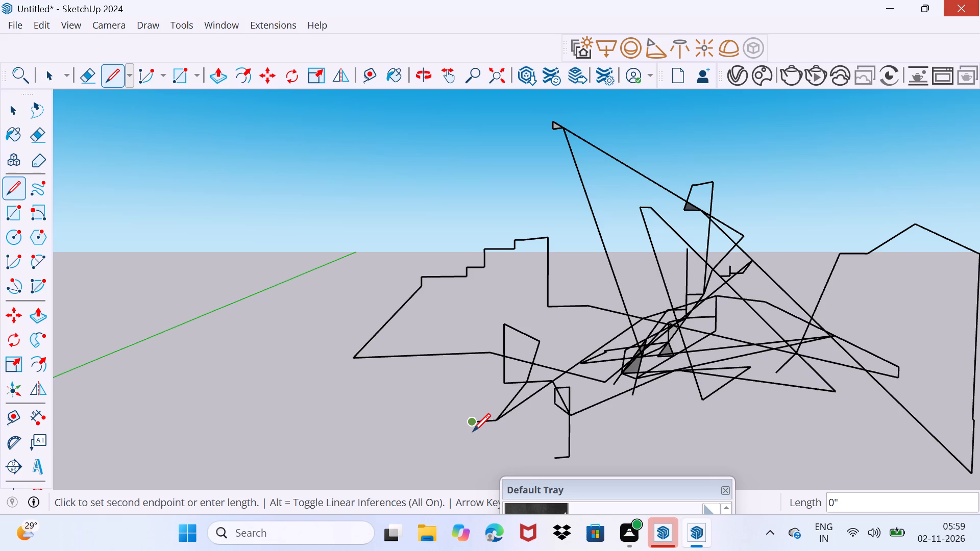
{"action": "left_click", "coordinate": [473, 431]}
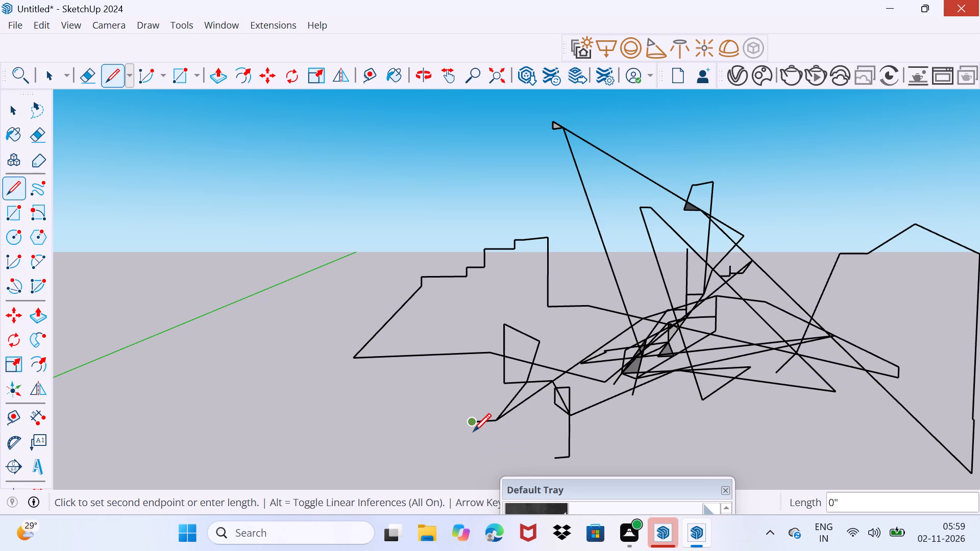
{"action": "left_click", "coordinate": [473, 431]}
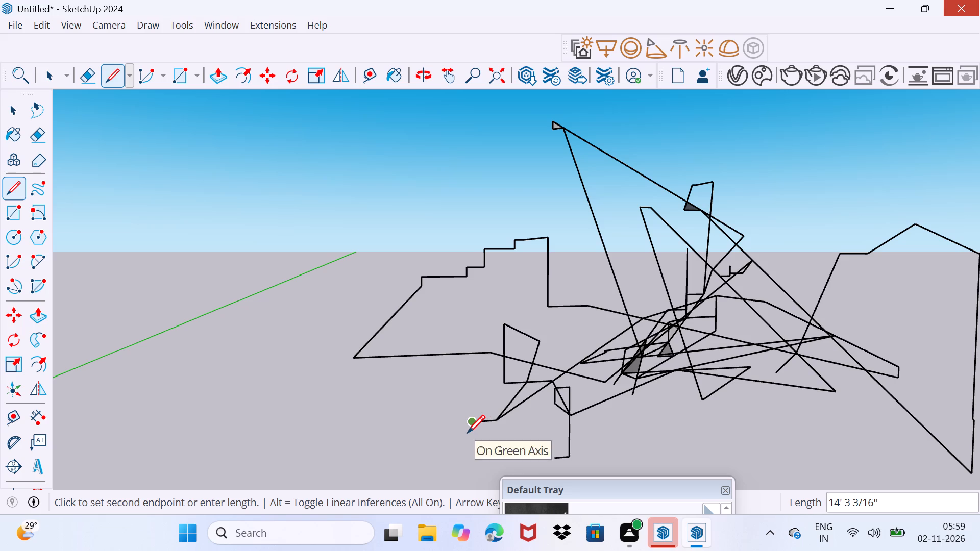
Add a green-axis edge about 14' 3" long, a diagonal about 411' 8" long to the long green-axis edge, and an edge about 6' 3" back.
{"action": "left_click", "coordinate": [467, 433]}
{"action": "left_click", "coordinate": [467, 433]}
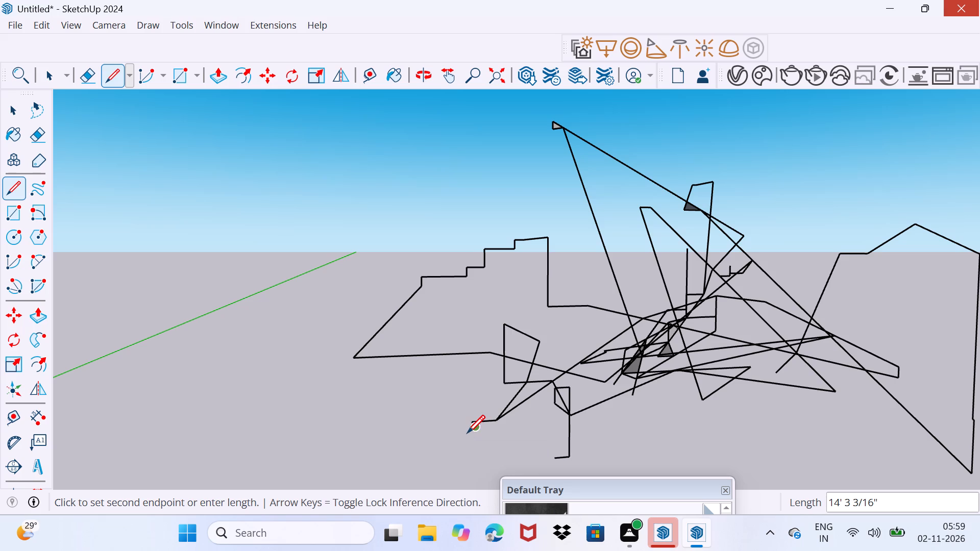
{"action": "left_click", "coordinate": [467, 433]}
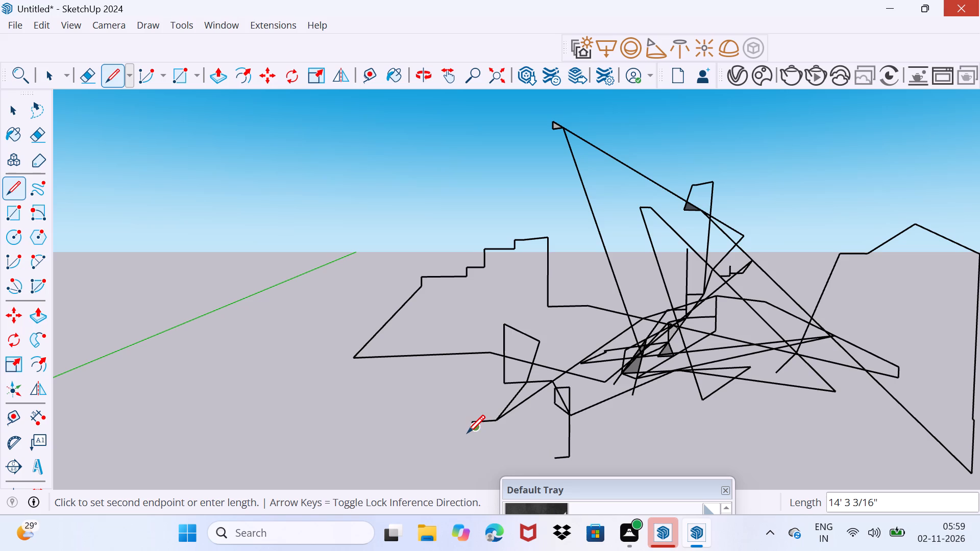
{"action": "left_click", "coordinate": [467, 433]}
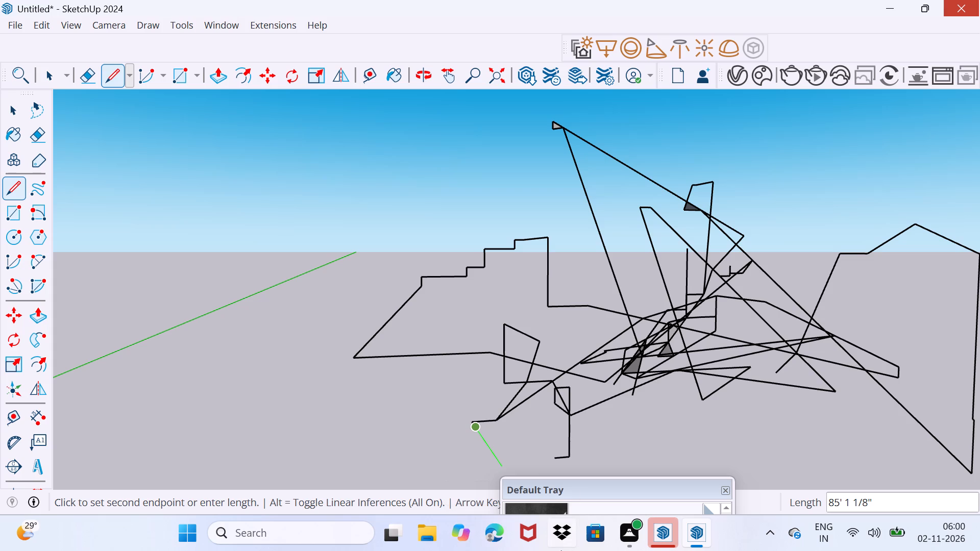
{"action": "left_click", "coordinate": [612, 327]}
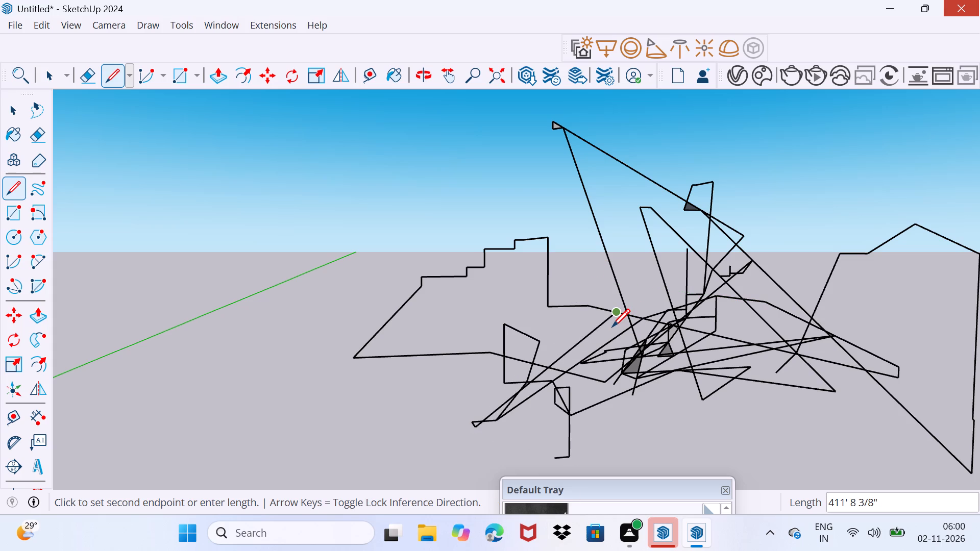
{"action": "left_click", "coordinate": [612, 327]}
{"action": "left_click", "coordinate": [602, 328]}
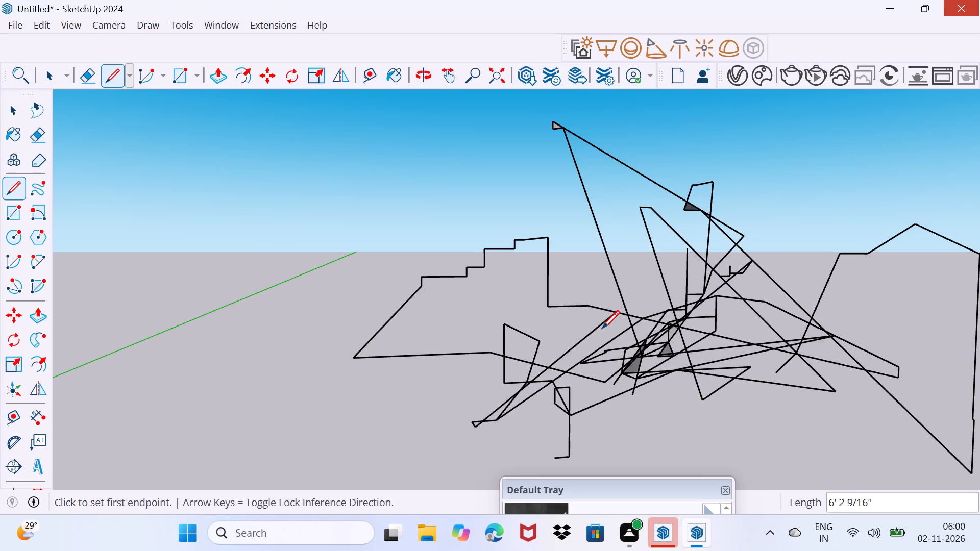
Draw short red-axis edges from the diagonal towards the small angular figure, joining them to its top corner with a final edge about 542' 5" long.
{"action": "left_click", "coordinate": [602, 328]}
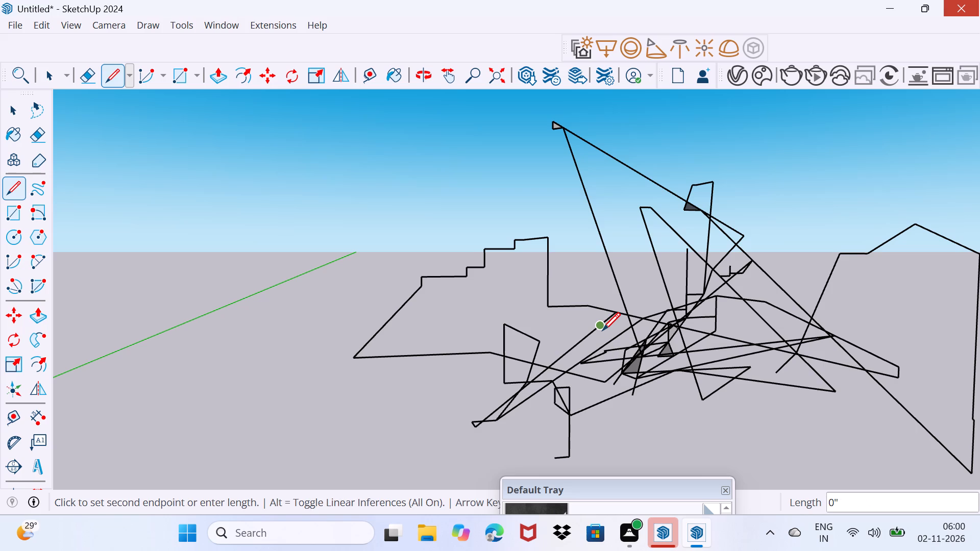
{"action": "left_click", "coordinate": [602, 330]}
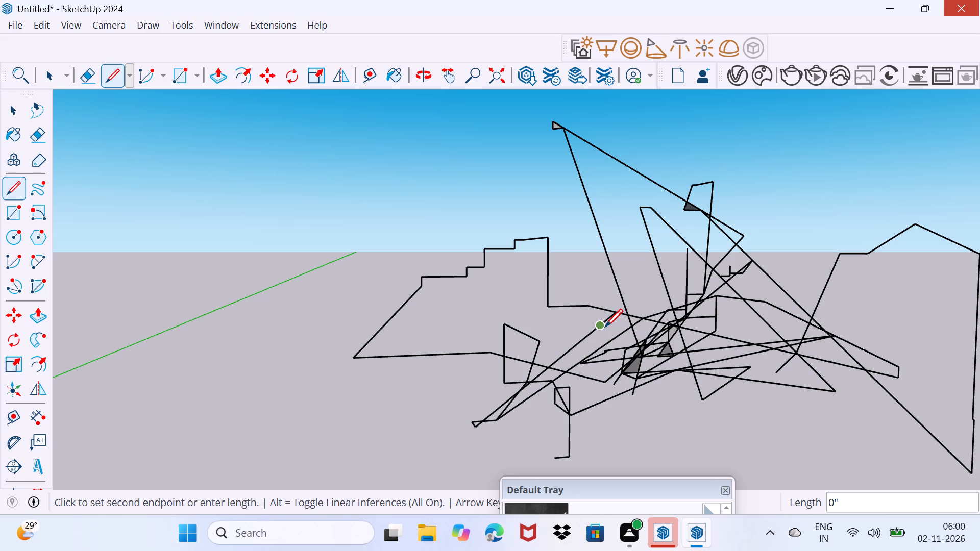
{"action": "left_click", "coordinate": [598, 324]}
{"action": "left_click", "coordinate": [585, 327]}
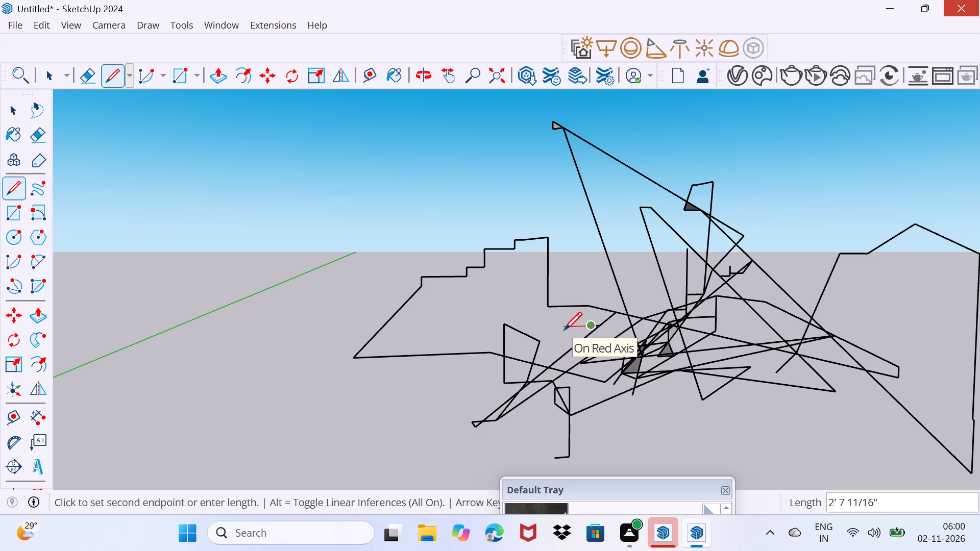
{"action": "left_click", "coordinate": [564, 330]}
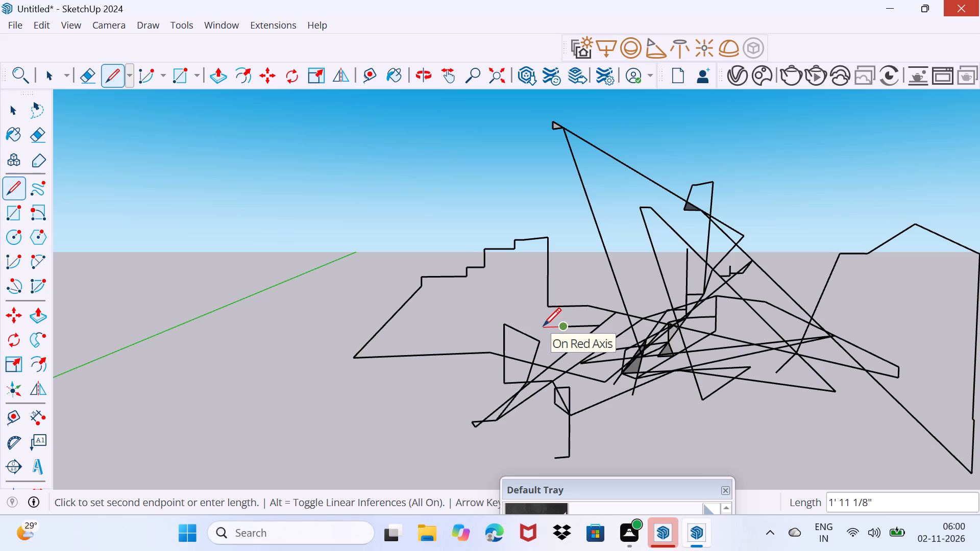
{"action": "left_click", "coordinate": [543, 325]}
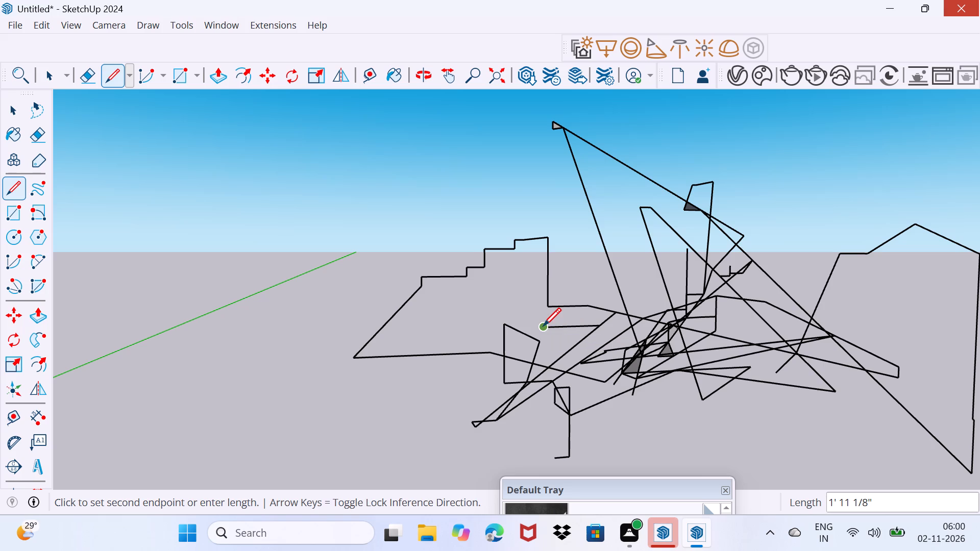
{"action": "left_click", "coordinate": [543, 325]}
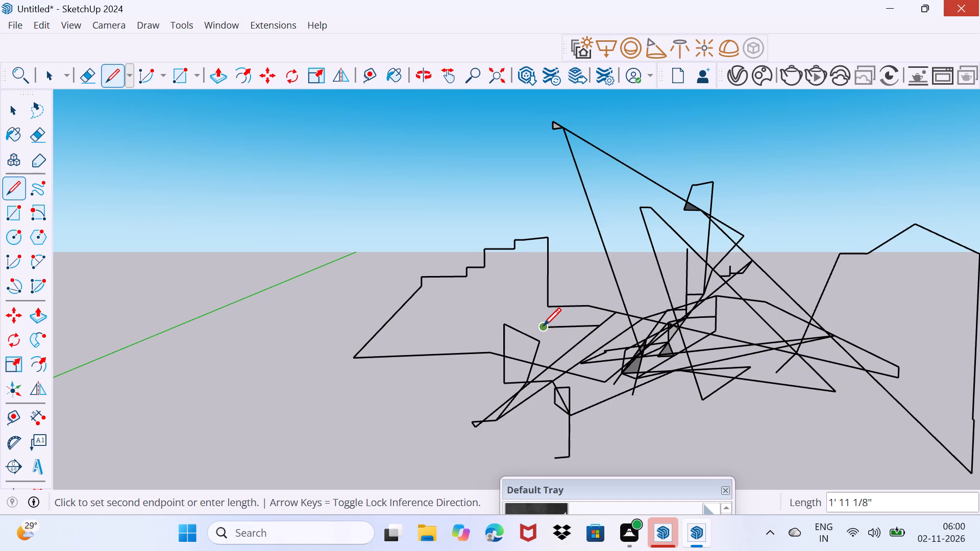
{"action": "left_click", "coordinate": [543, 325]}
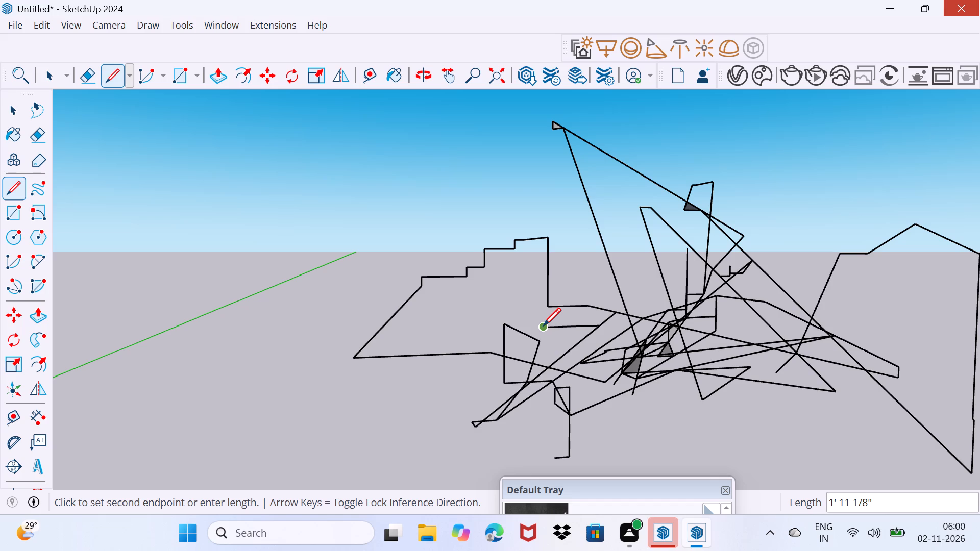
{"action": "left_click", "coordinate": [543, 325]}
{"action": "left_click_drag", "start_coordinate": [510, 324], "coordinate": [512, 329]}
{"action": "left_click", "coordinate": [510, 329]}
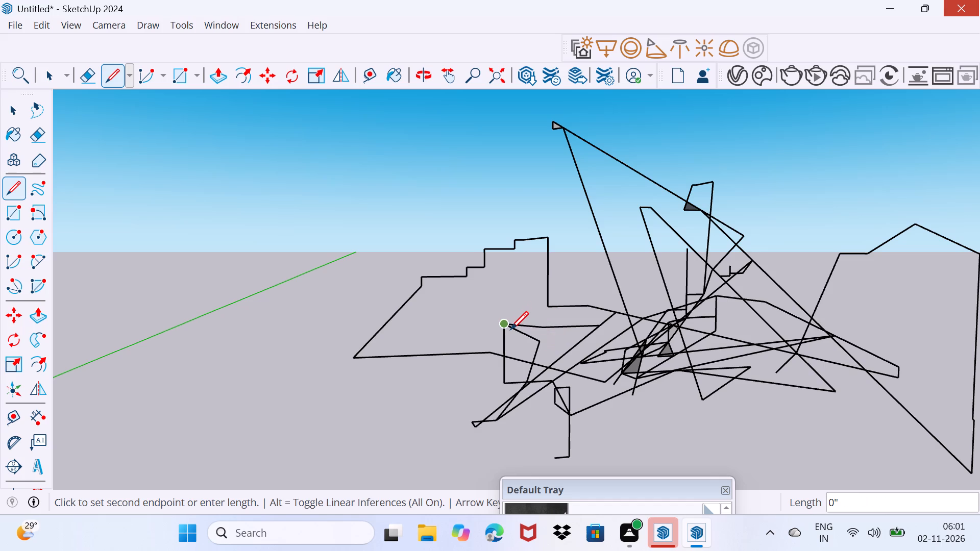
Draw an edge about 38' 10" long from that top corner along the sloping edge, and a diagonal from its end to open ground.
{"action": "left_click_drag", "start_coordinate": [508, 329], "coordinate": [510, 336]}
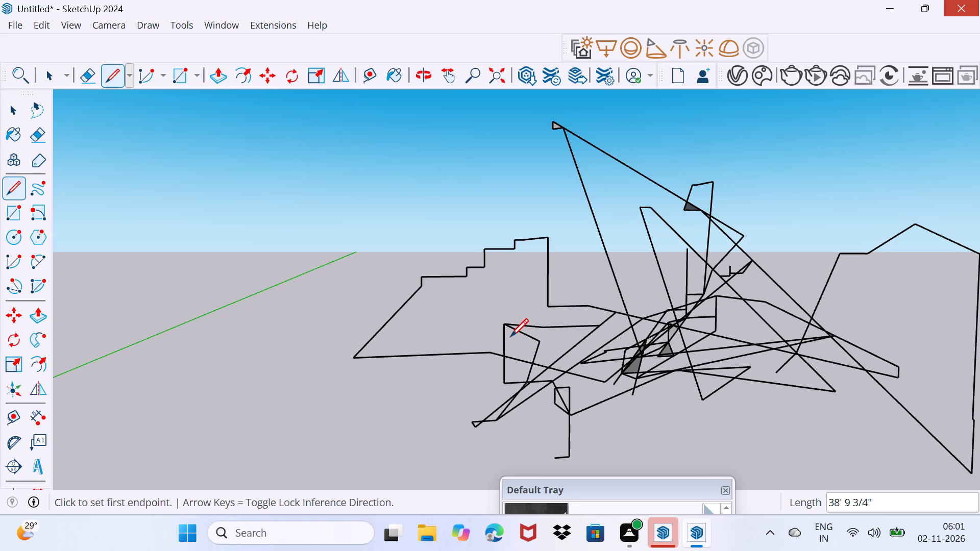
{"action": "left_click", "coordinate": [510, 336]}
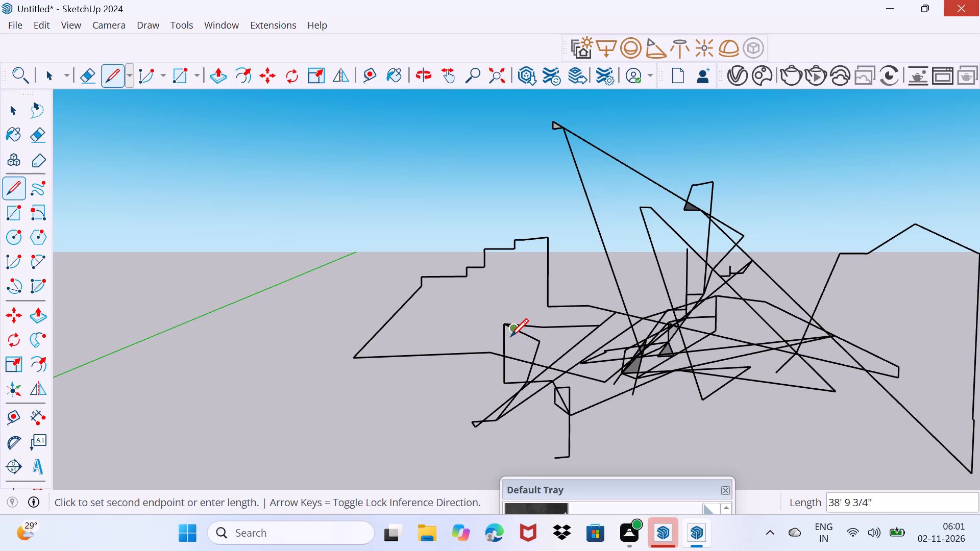
{"action": "left_click", "coordinate": [510, 336]}
{"action": "left_click", "coordinate": [447, 364]}
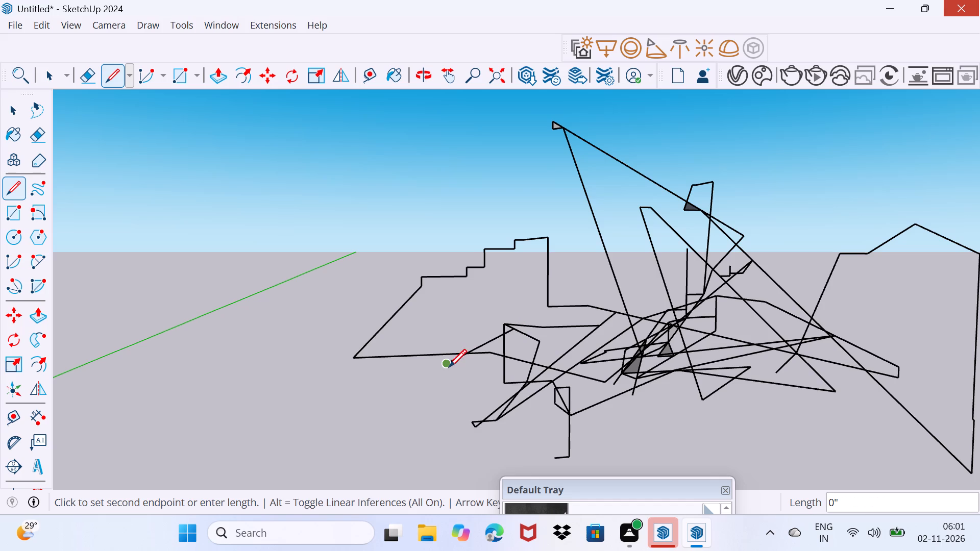
{"action": "left_click", "coordinate": [437, 367]}
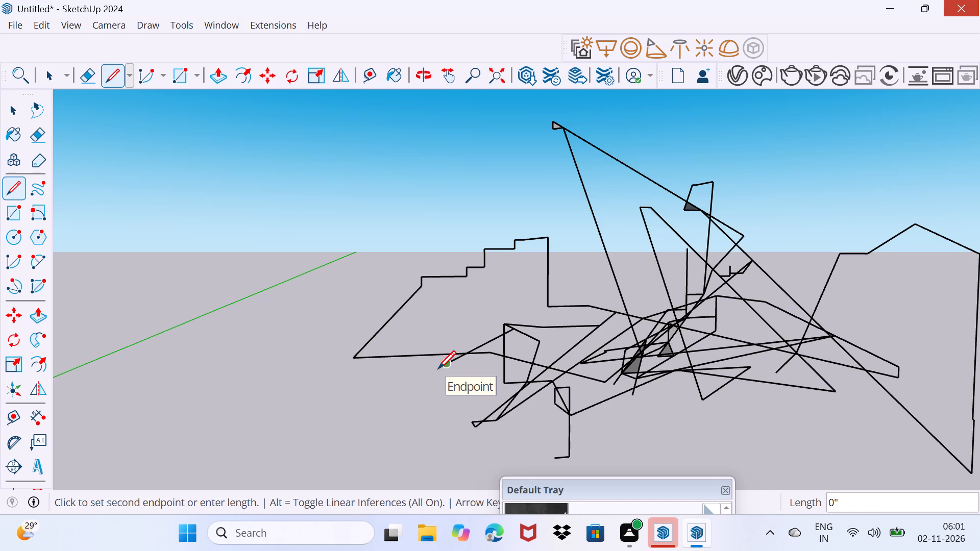
Continue the line from the diagonal's open-ground end with a near-horizontal edge away from the figures and a short edge turning downward.
{"action": "left_click", "coordinate": [437, 371]}
{"action": "left_click", "coordinate": [419, 374]}
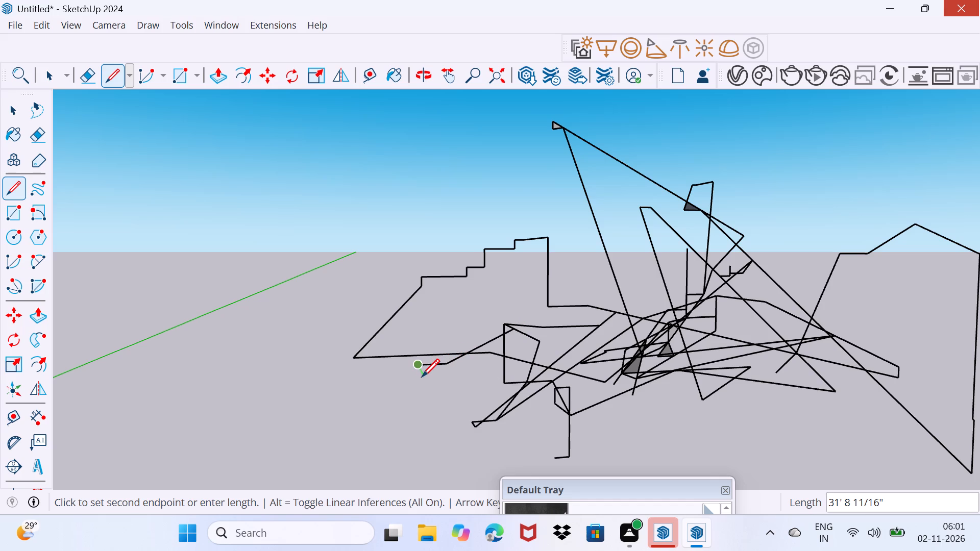
{"action": "left_click", "coordinate": [422, 377]}
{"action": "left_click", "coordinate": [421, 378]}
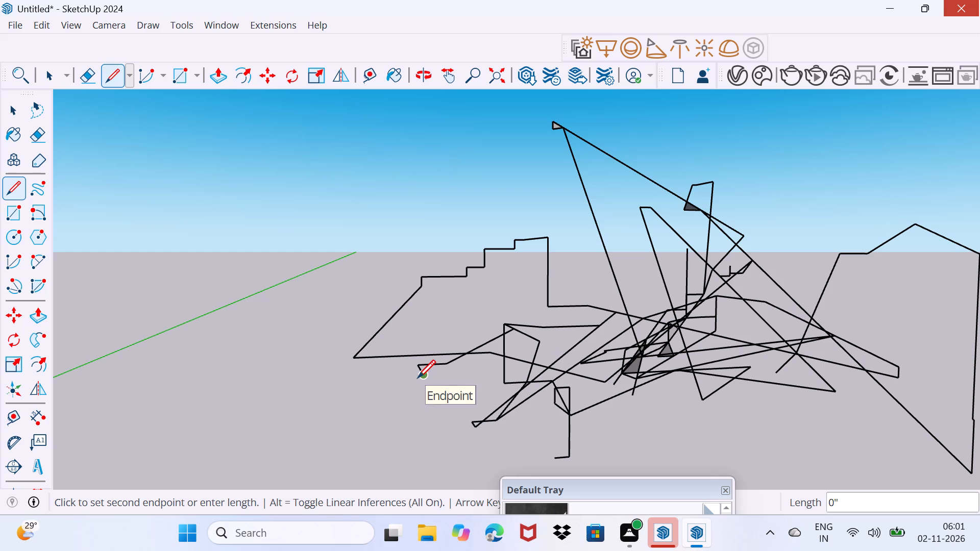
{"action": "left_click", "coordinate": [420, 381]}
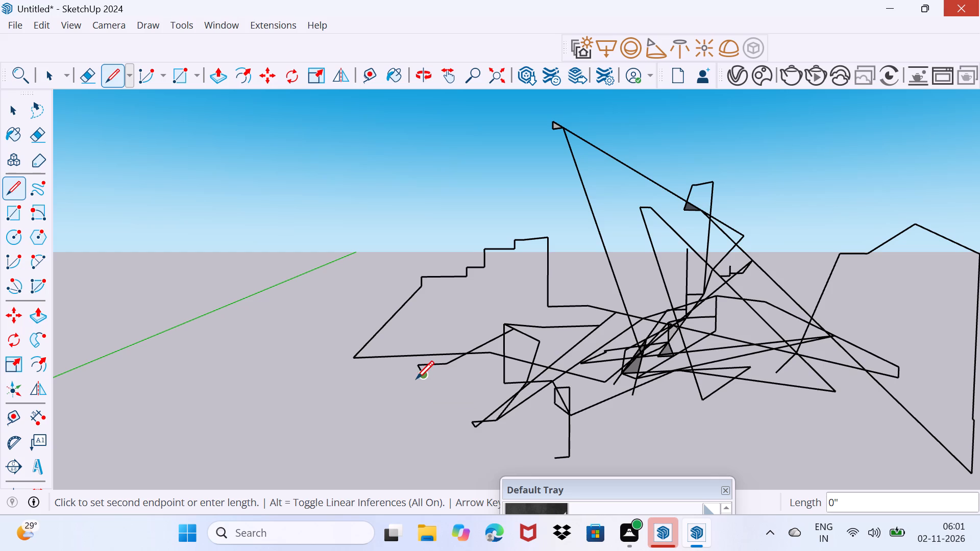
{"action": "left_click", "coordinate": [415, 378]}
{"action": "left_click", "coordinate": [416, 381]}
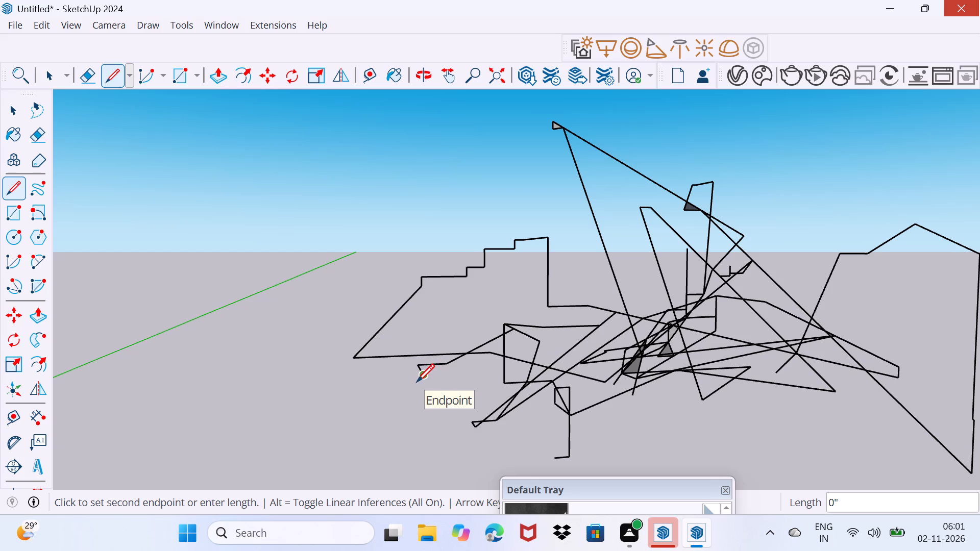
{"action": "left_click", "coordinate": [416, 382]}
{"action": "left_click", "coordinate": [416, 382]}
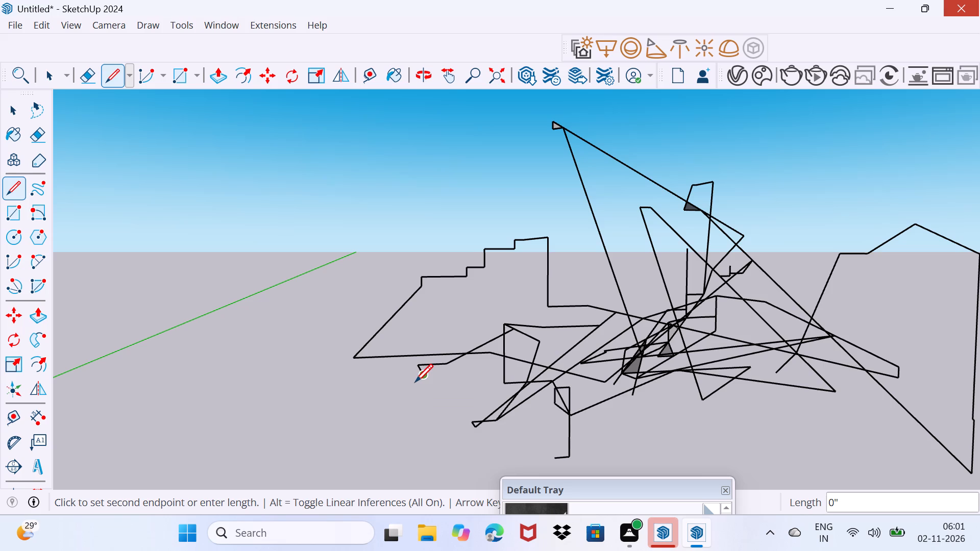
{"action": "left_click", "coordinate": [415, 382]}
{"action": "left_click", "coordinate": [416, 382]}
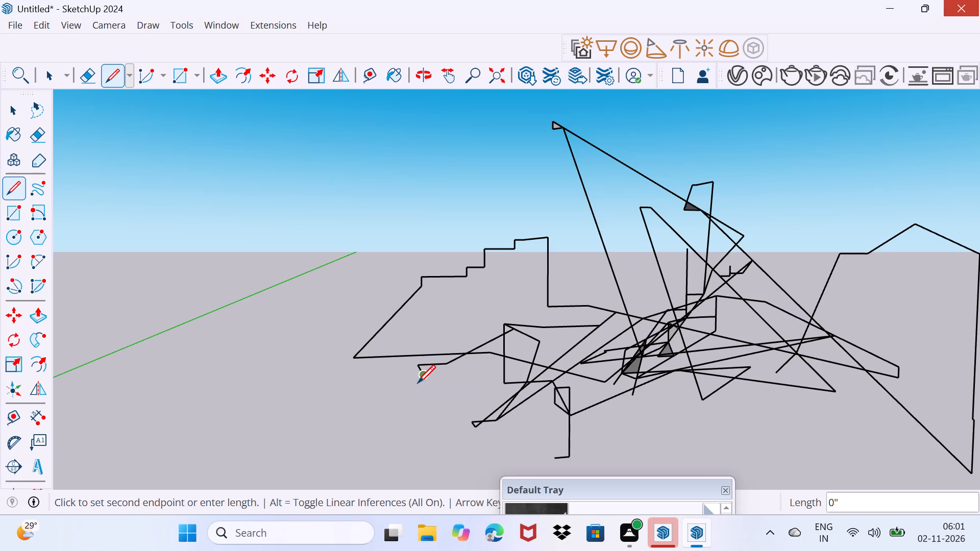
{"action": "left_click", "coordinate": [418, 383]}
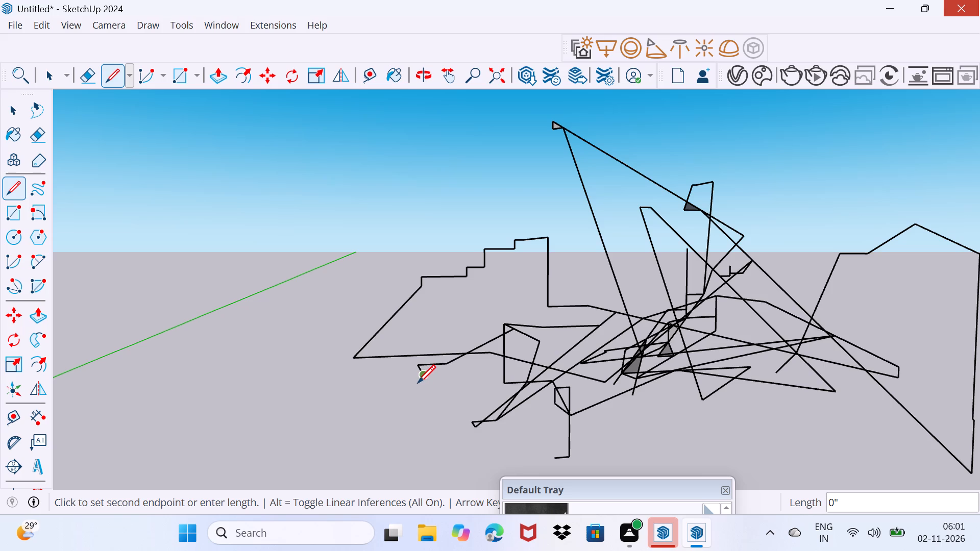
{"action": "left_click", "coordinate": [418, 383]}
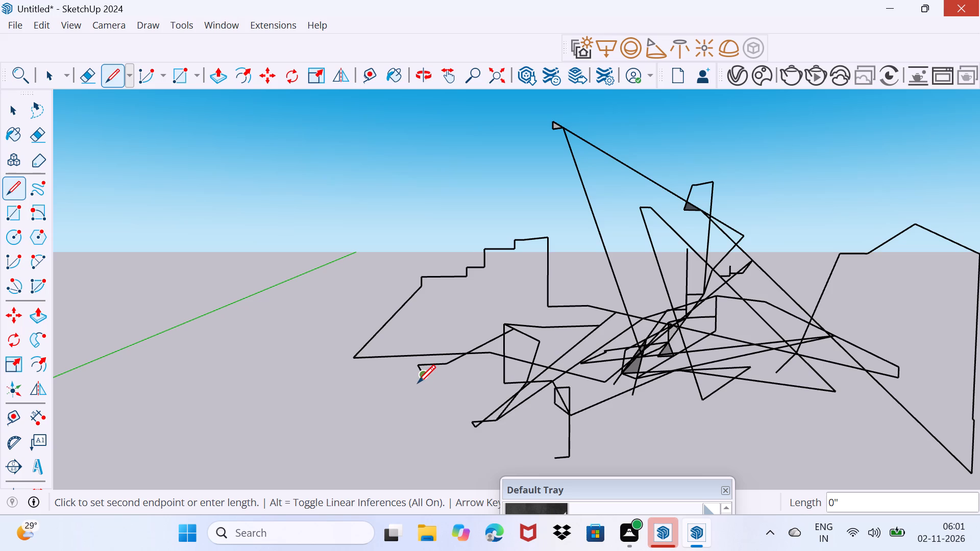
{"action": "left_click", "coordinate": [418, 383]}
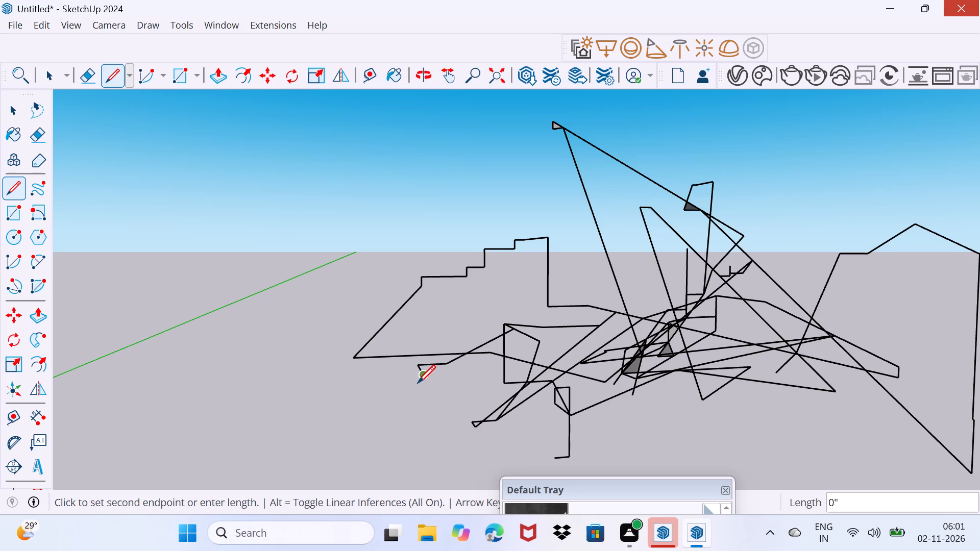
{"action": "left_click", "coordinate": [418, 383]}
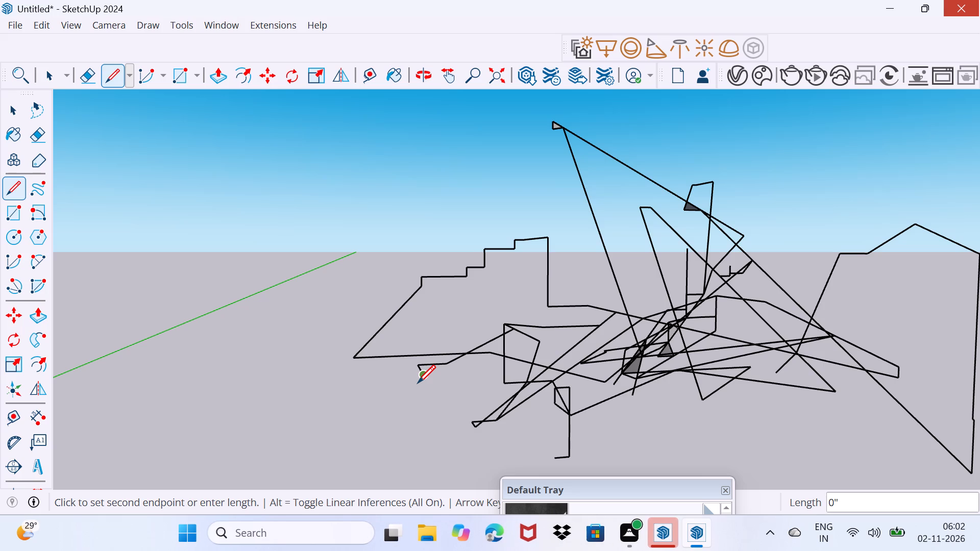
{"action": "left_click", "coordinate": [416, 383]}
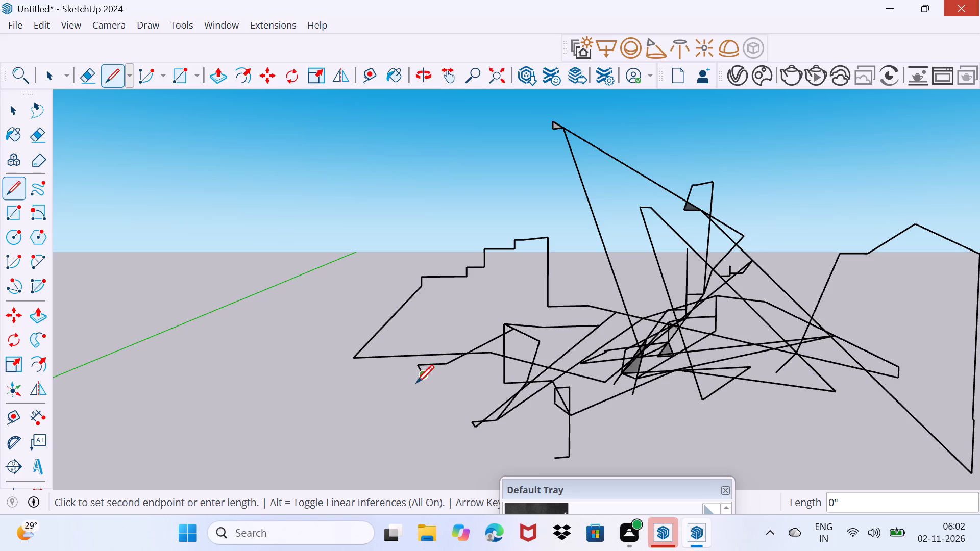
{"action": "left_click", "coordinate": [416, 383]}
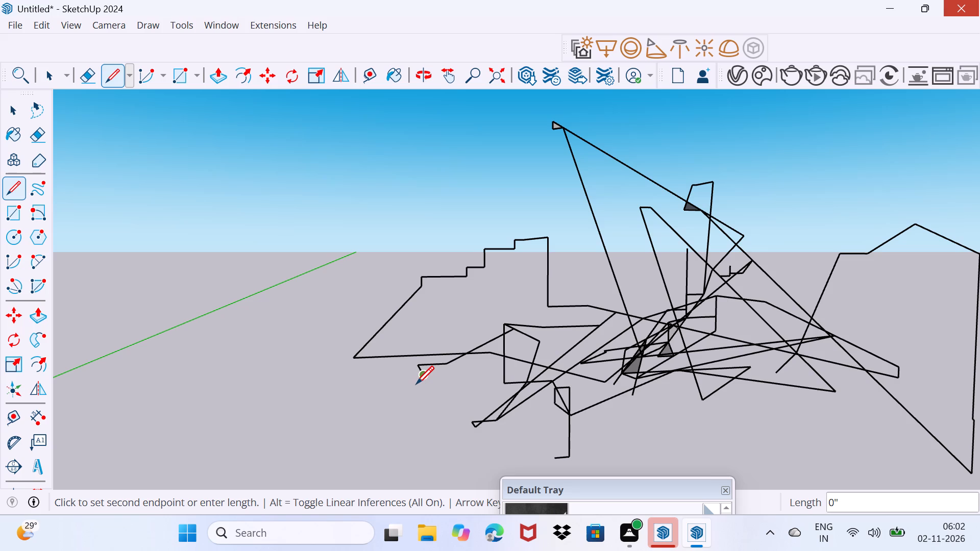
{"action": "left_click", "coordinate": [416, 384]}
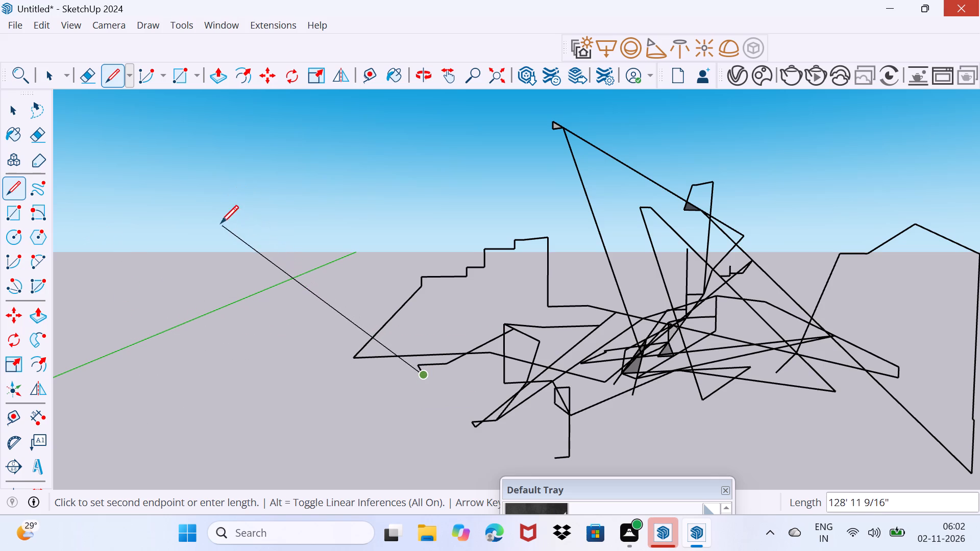
Draw a diagonal edge about 118' long from the short edge's end, past the stepped outline's lower corner and across the green axis.
{"action": "left_click", "coordinate": [207, 279]}
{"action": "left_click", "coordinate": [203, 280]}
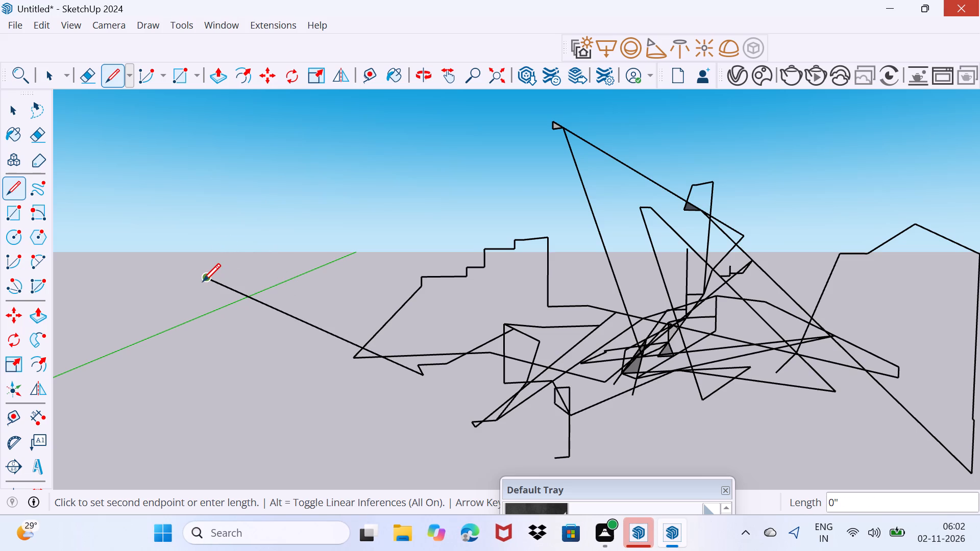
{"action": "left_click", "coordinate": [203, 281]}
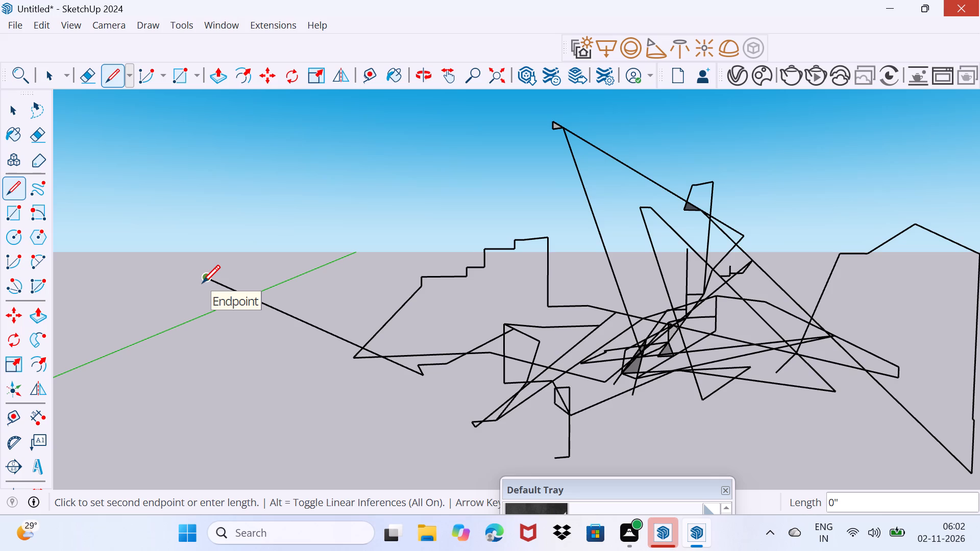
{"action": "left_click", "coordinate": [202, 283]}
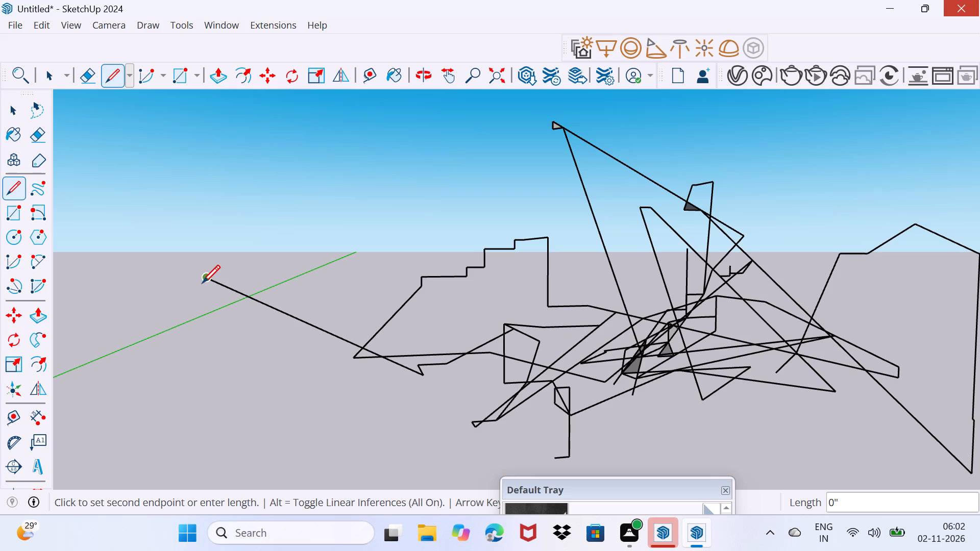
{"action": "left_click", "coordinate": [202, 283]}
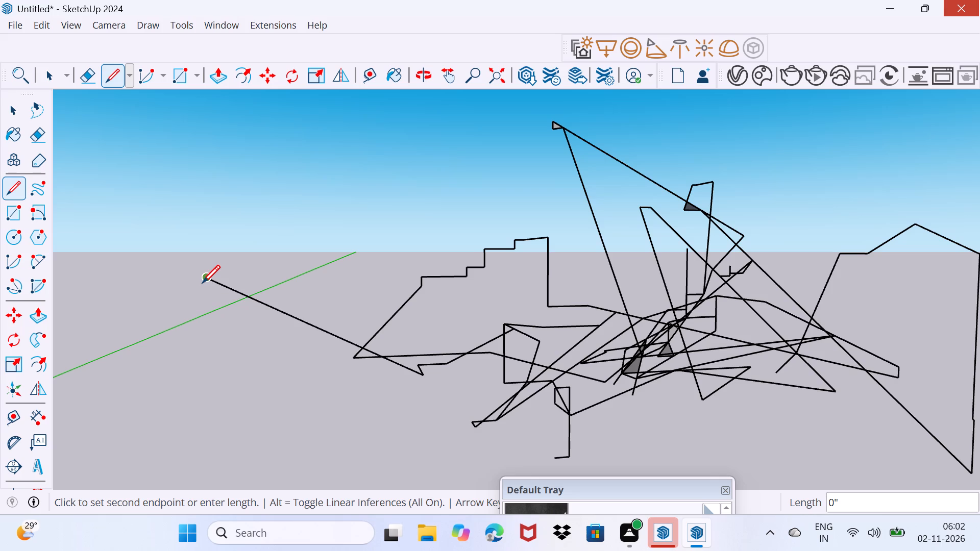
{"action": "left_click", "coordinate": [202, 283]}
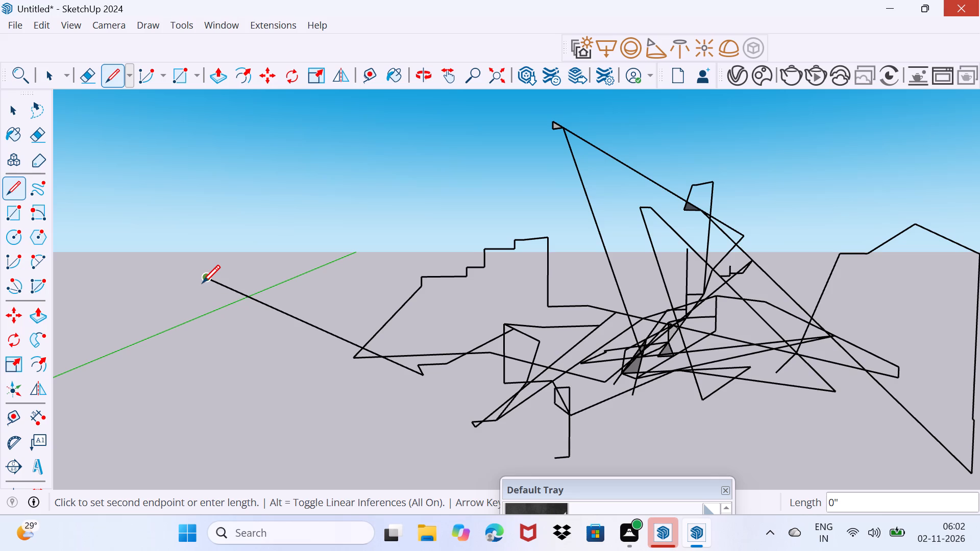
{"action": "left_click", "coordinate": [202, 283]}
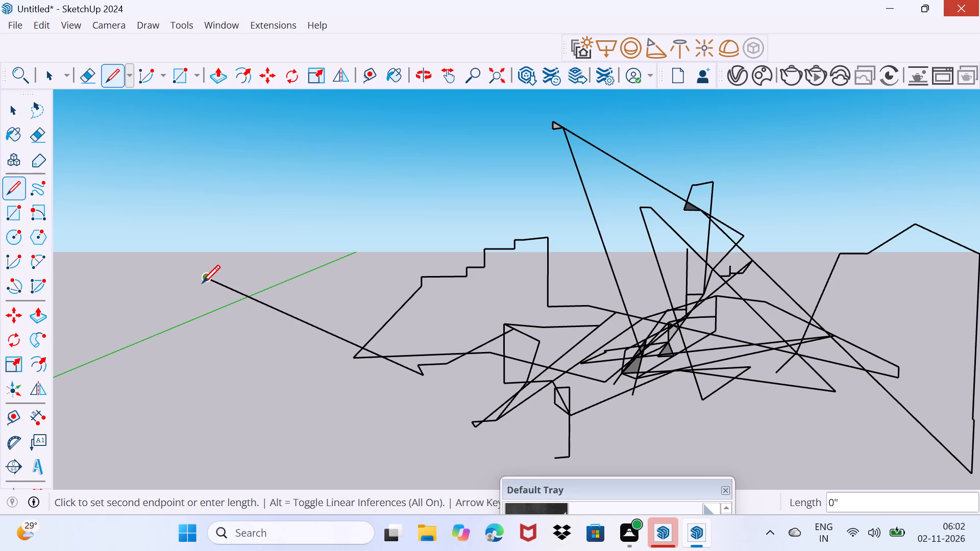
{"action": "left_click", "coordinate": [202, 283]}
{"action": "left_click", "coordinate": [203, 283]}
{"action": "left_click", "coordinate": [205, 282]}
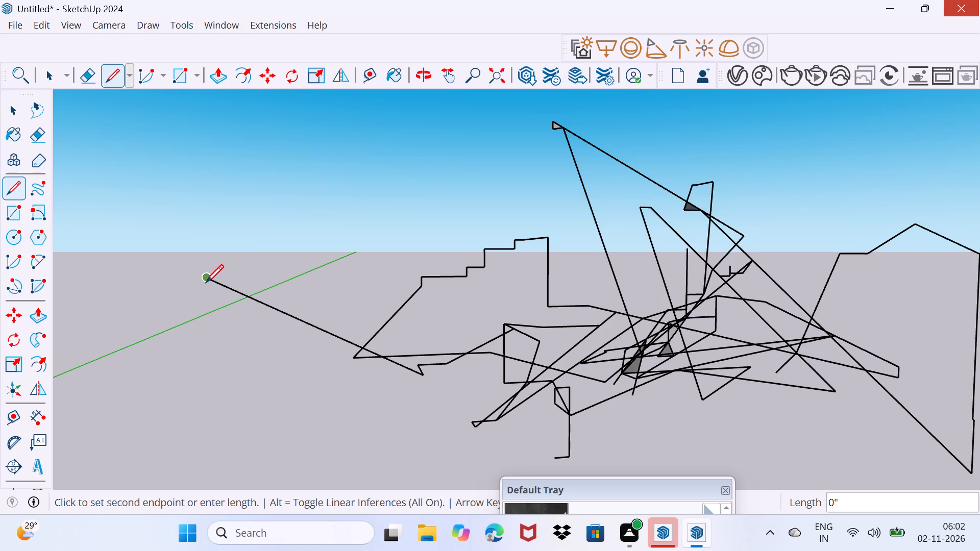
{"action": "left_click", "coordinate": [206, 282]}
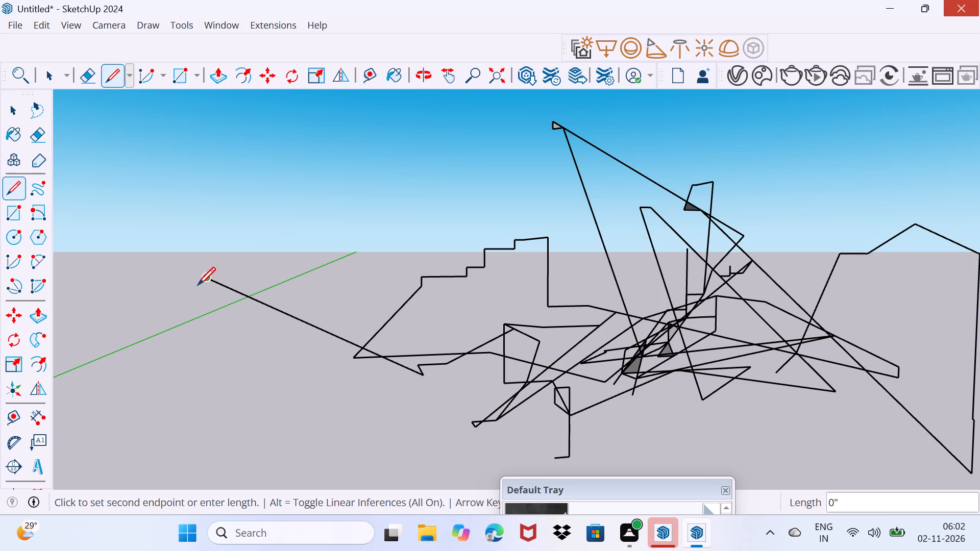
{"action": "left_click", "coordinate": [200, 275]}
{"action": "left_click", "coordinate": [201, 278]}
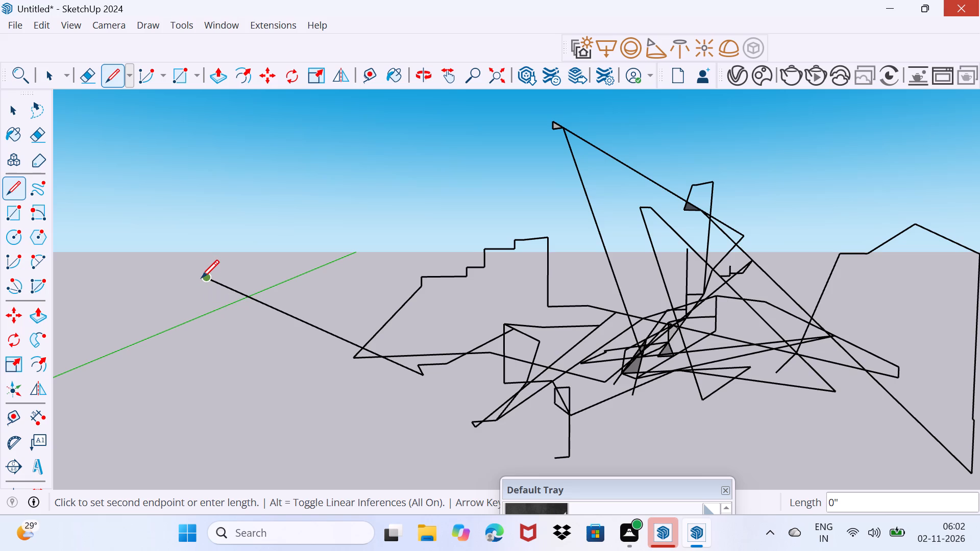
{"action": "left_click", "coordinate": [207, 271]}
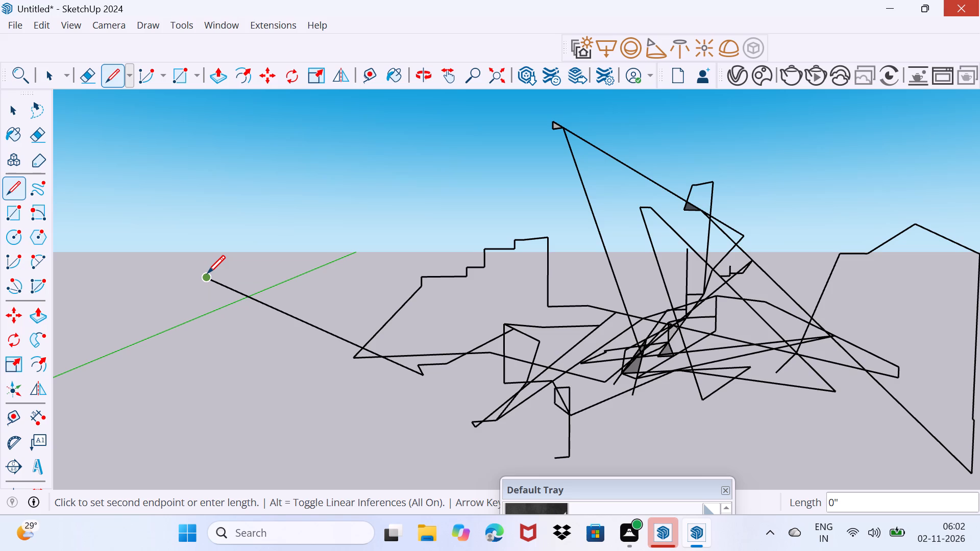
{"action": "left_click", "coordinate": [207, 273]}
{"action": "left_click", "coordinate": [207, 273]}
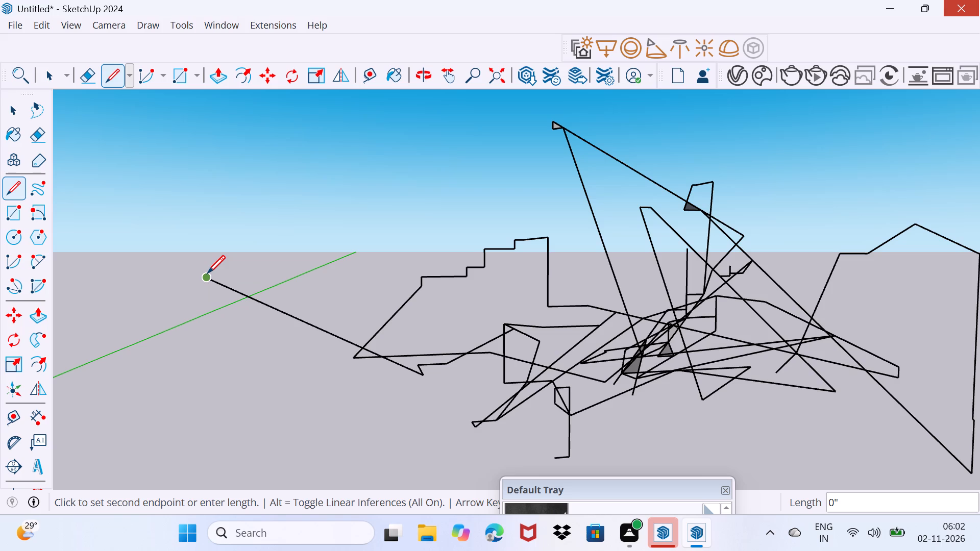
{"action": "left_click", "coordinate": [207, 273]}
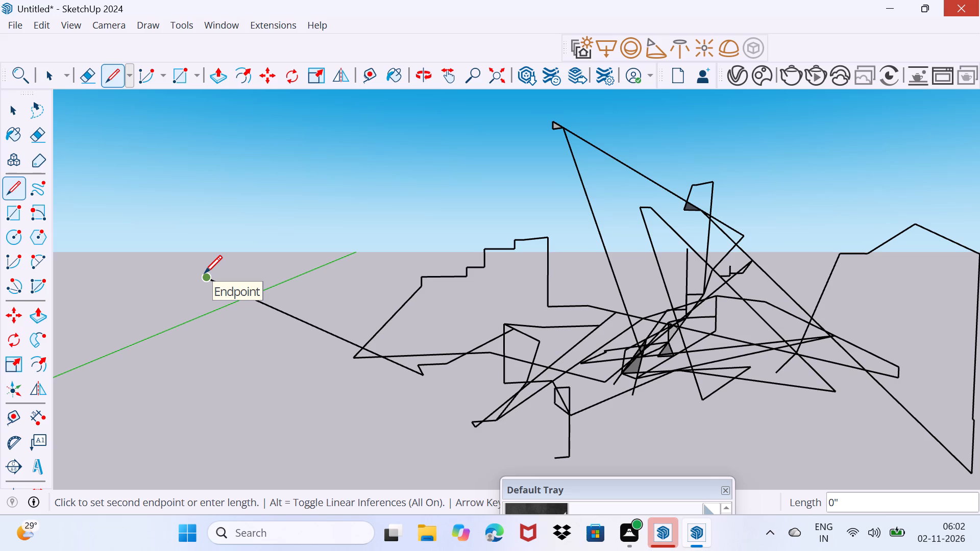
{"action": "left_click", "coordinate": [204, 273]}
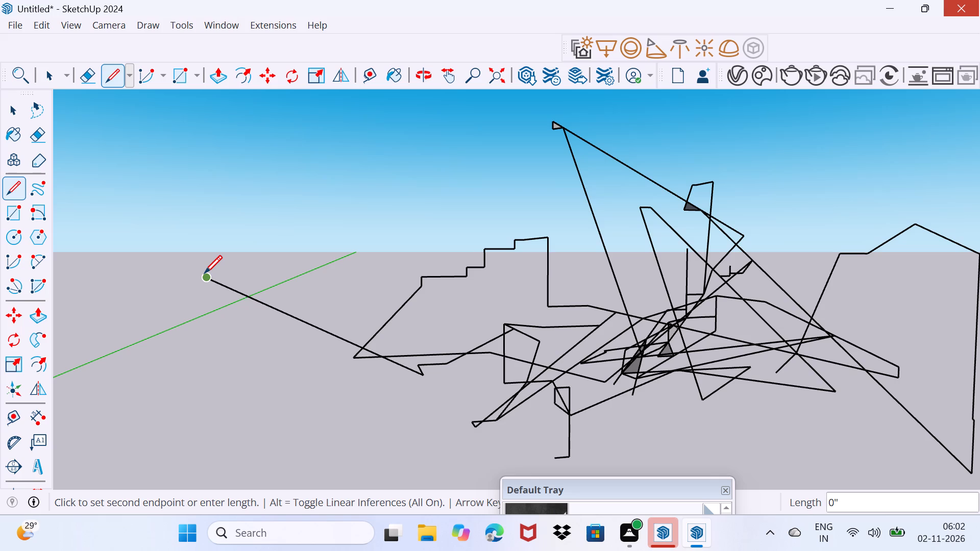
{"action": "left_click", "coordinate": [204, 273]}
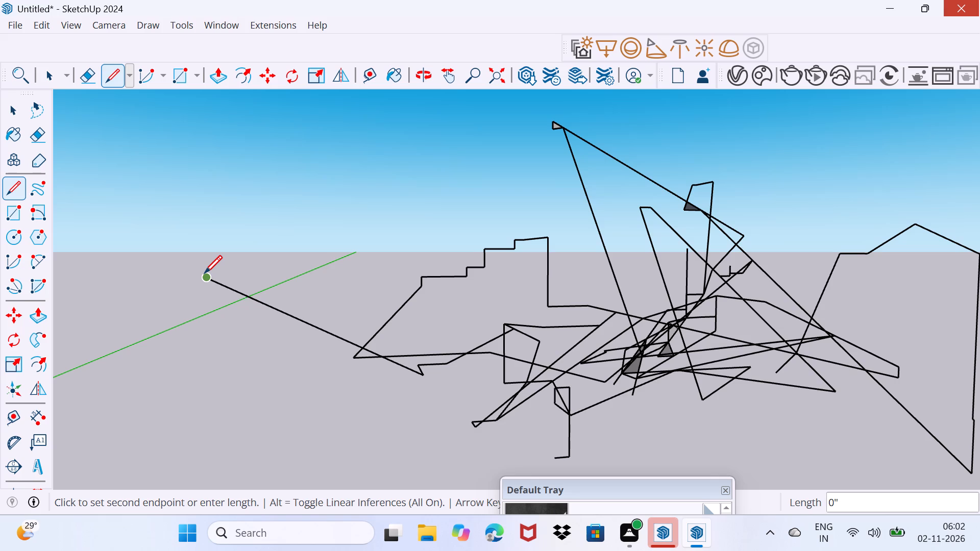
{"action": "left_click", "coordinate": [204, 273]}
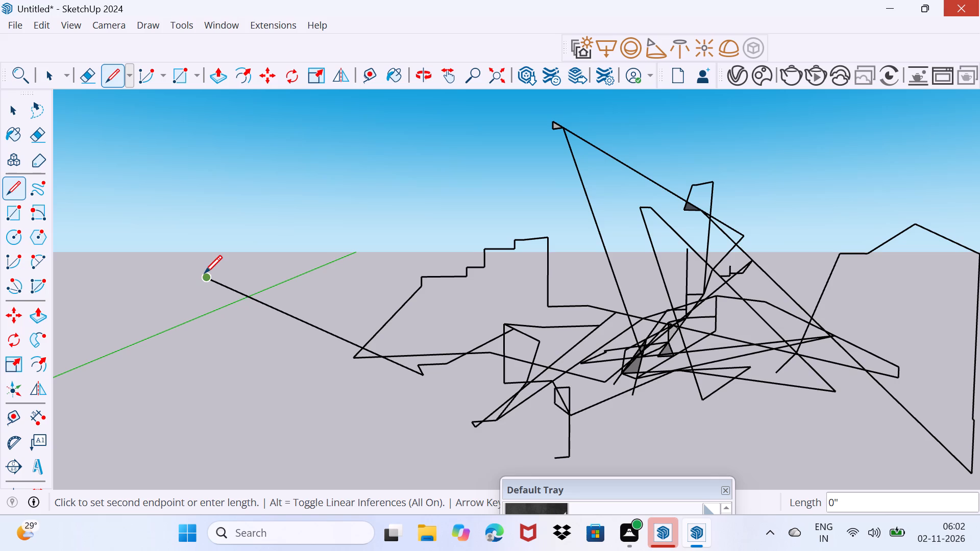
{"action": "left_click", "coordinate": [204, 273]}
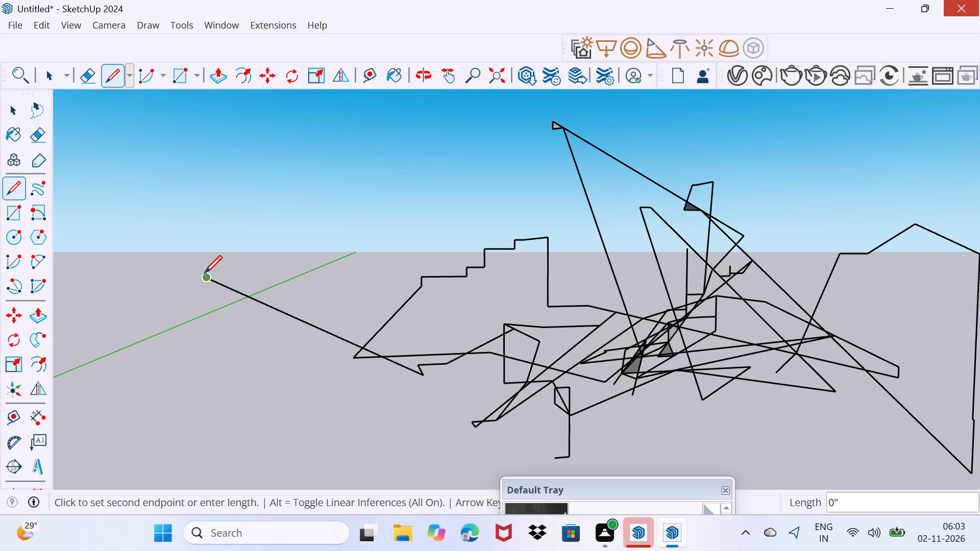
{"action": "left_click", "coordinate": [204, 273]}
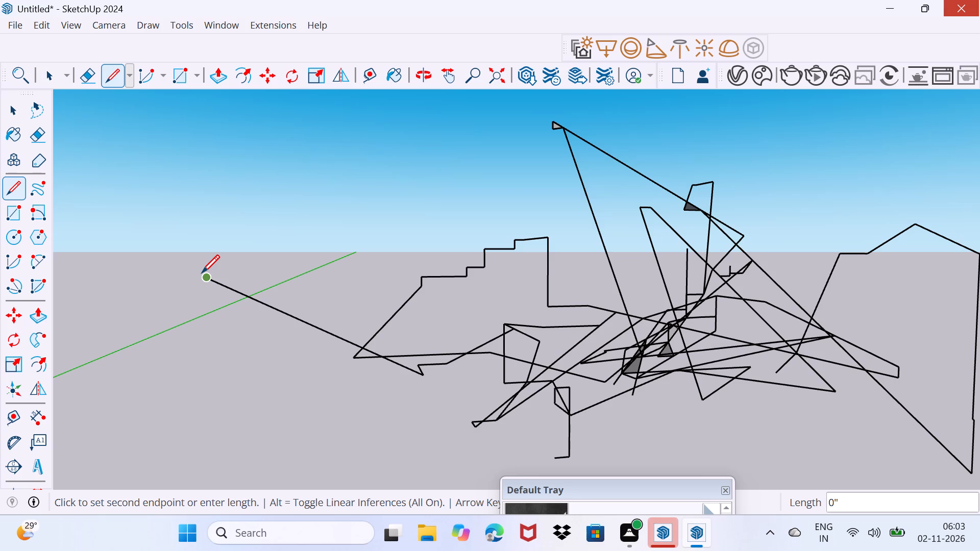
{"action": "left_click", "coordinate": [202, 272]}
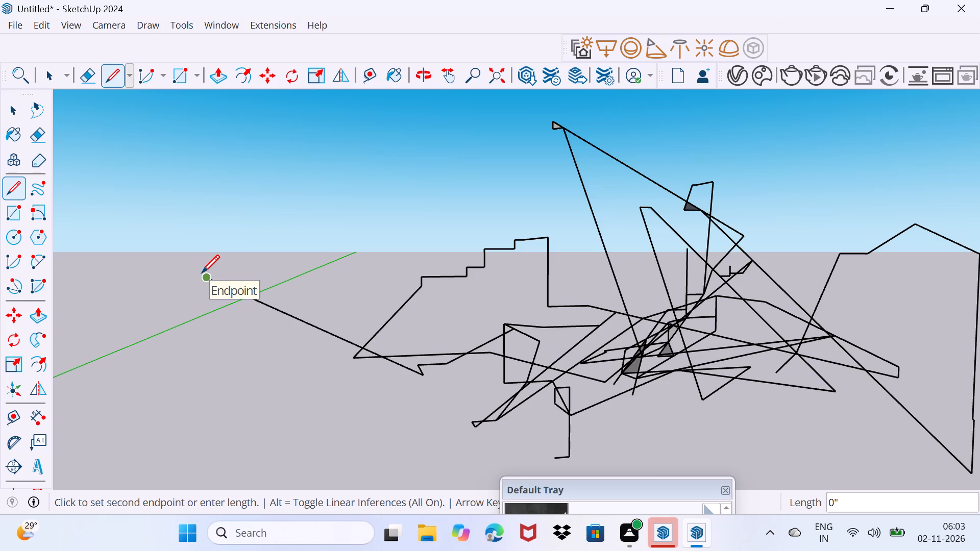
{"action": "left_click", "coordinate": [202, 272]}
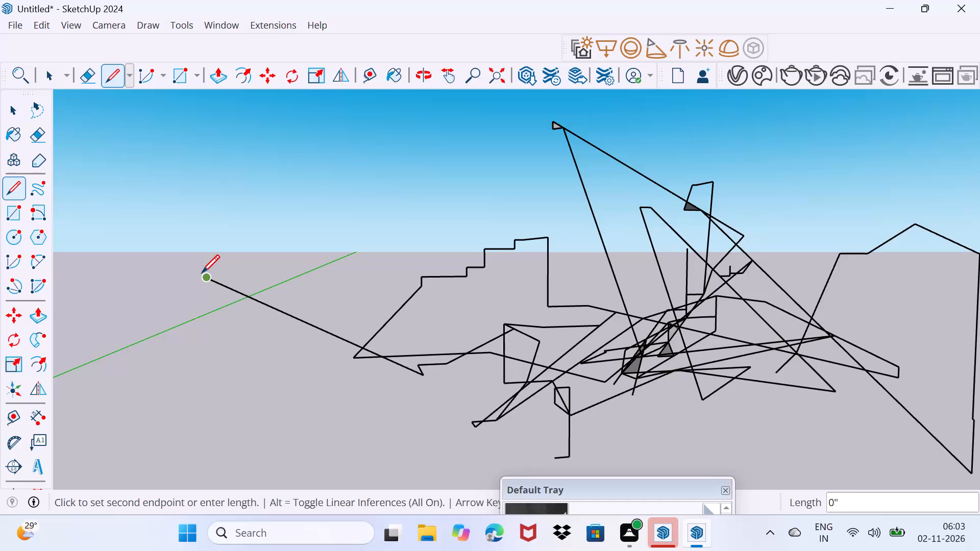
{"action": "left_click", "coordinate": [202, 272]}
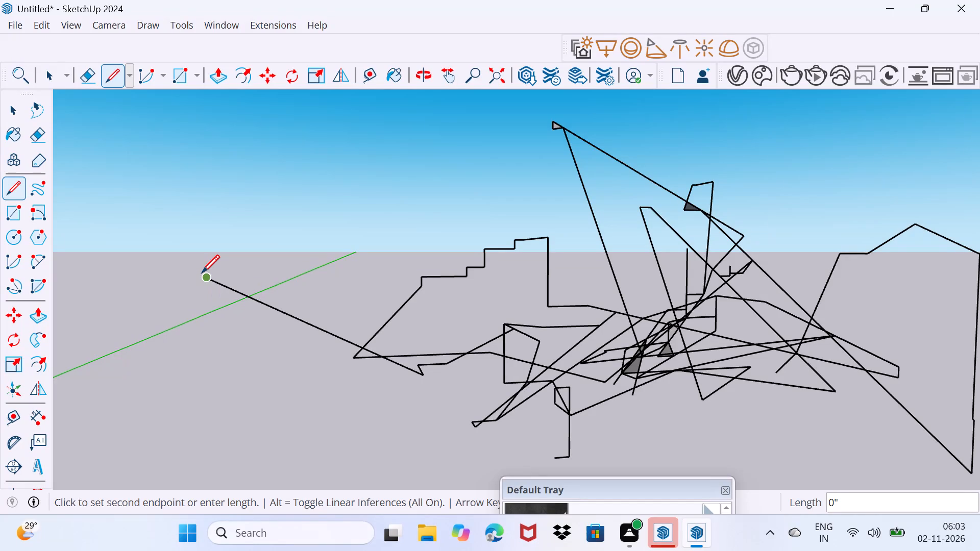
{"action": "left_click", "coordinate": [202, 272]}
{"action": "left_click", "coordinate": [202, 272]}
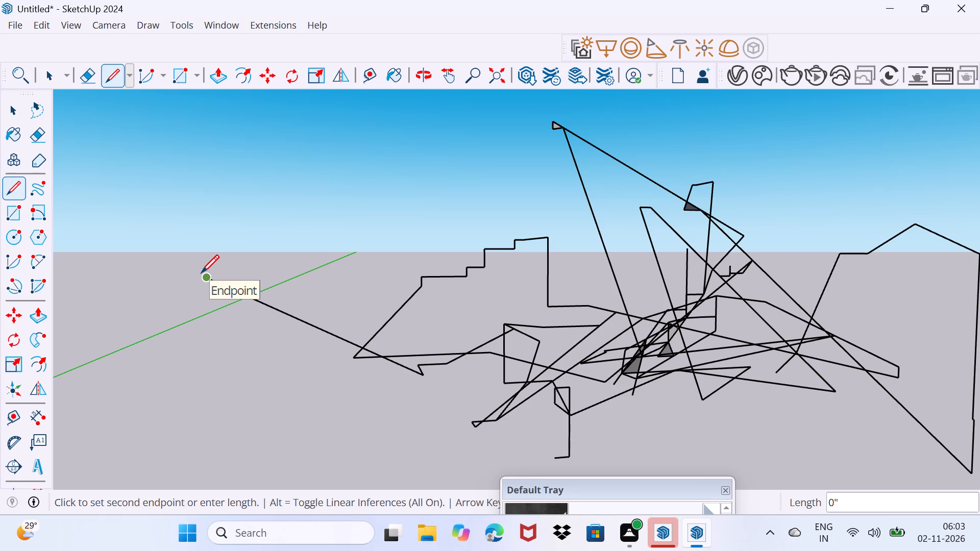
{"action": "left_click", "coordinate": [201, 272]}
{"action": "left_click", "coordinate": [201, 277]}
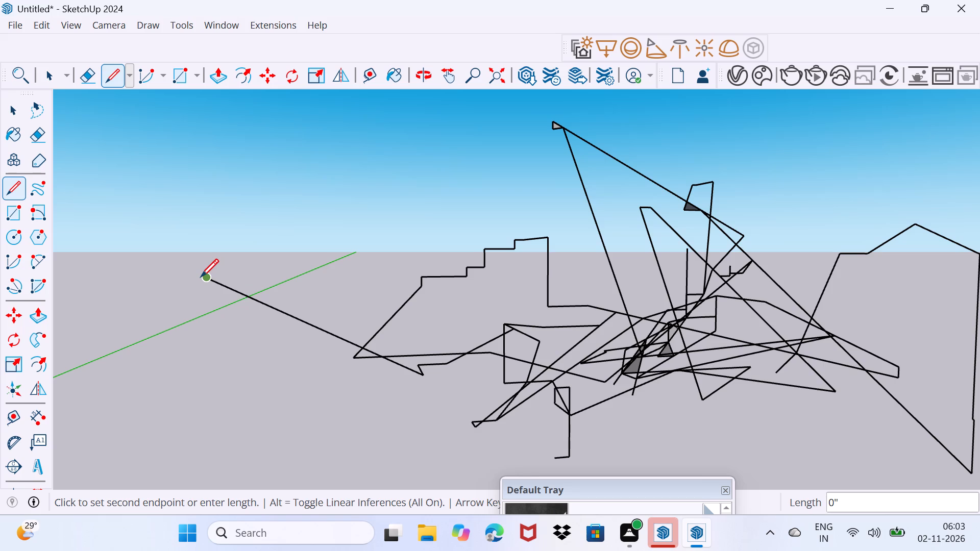
Extend the line past the green axis with a short red-axis edge about 5' 7" long from the long diagonal's far end.
{"action": "left_click", "coordinate": [201, 277]}
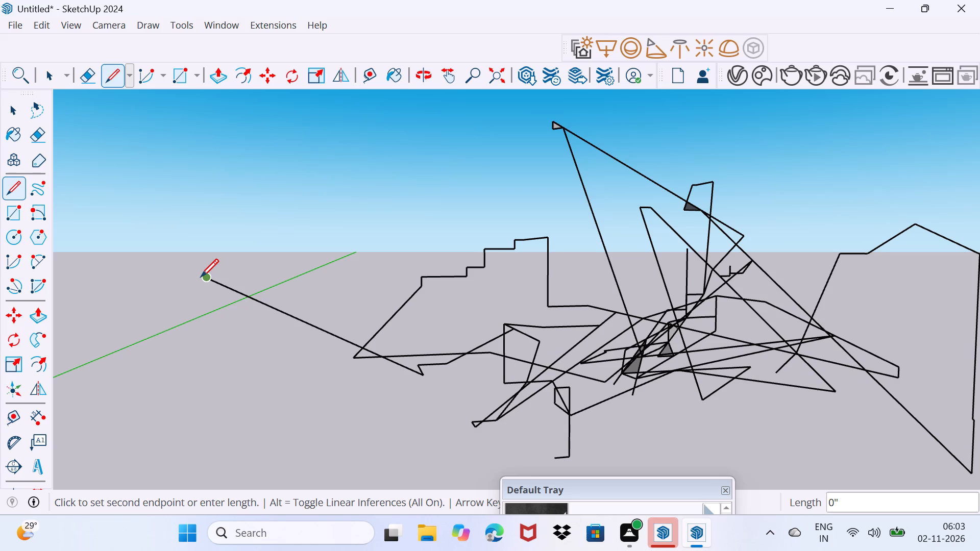
{"action": "left_click", "coordinate": [201, 275]}
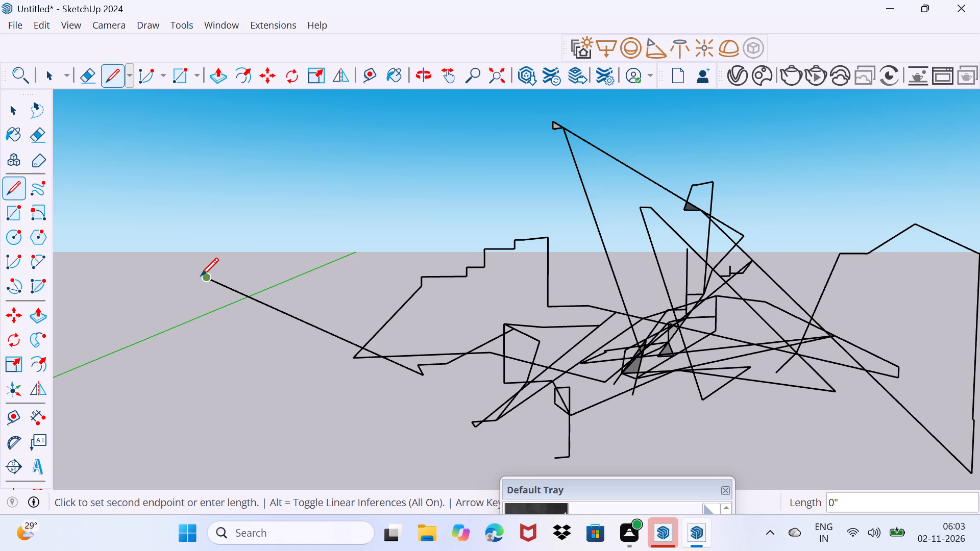
{"action": "left_click", "coordinate": [201, 275]}
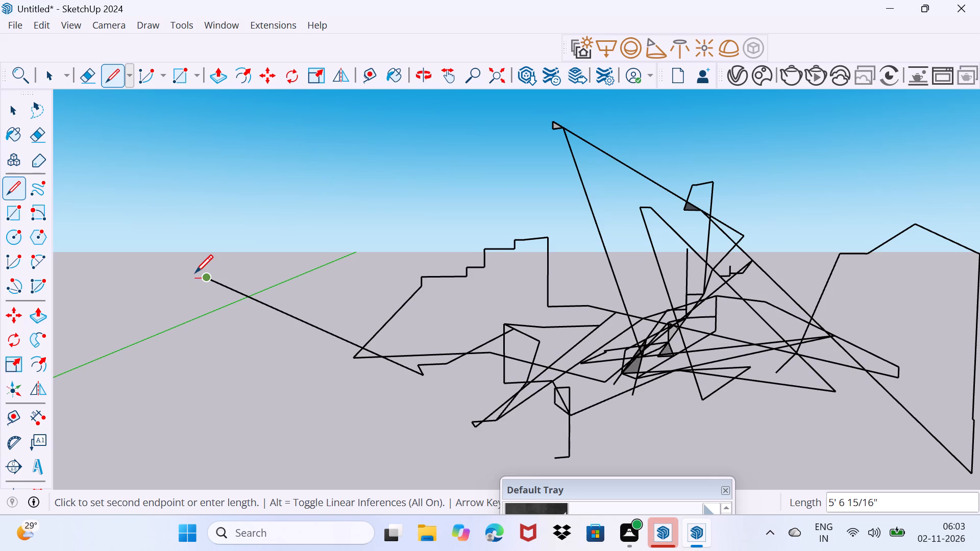
{"action": "left_click", "coordinate": [195, 272]}
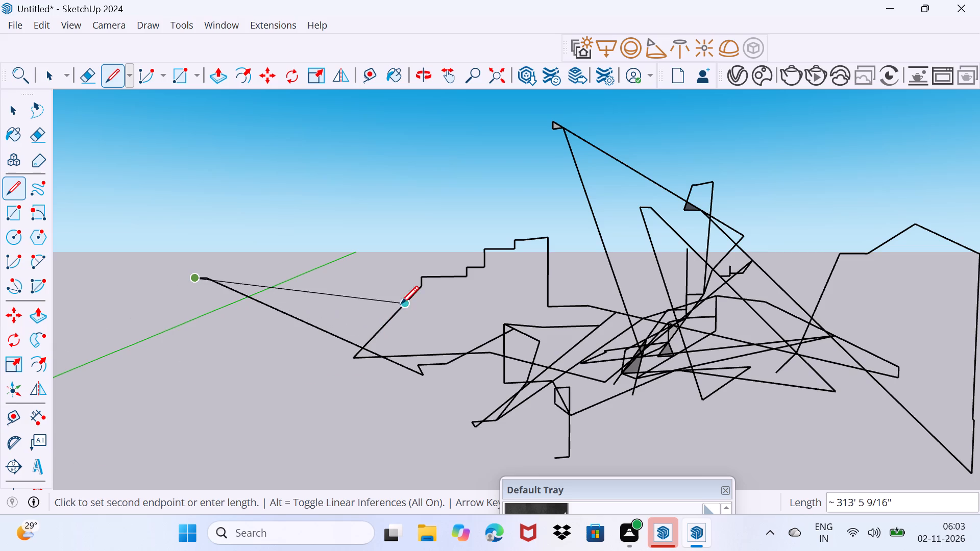
Draw a long edge back to the bend in the stepped outline's base line, continuing with two edges down to open ground below the outline.
{"action": "left_click", "coordinate": [590, 312]}
{"action": "left_click", "coordinate": [568, 337]}
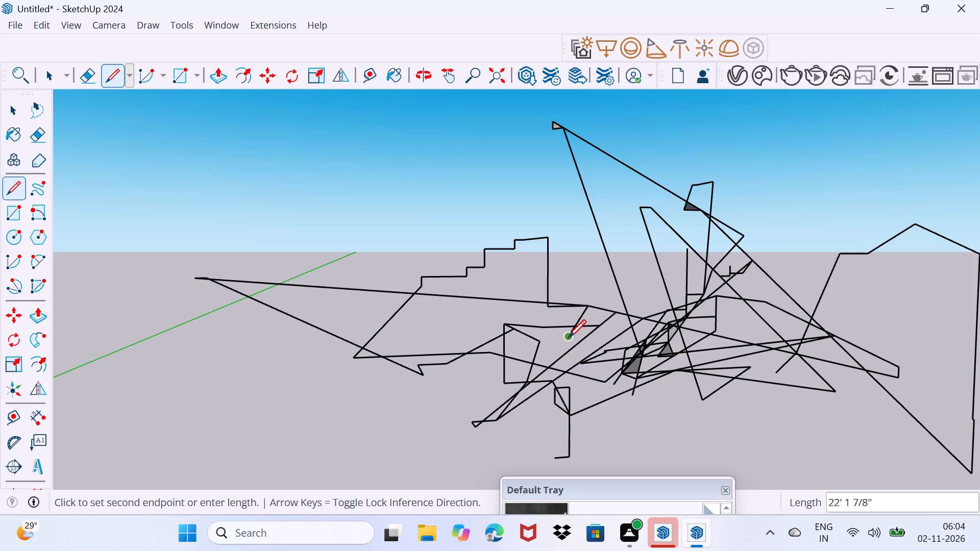
{"action": "left_click", "coordinate": [448, 372]}
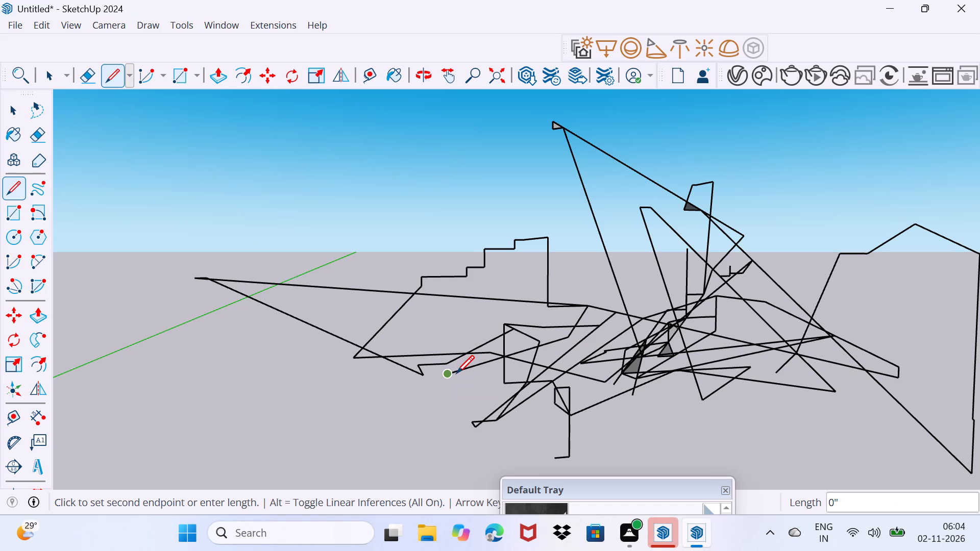
{"action": "left_click", "coordinate": [455, 373]}
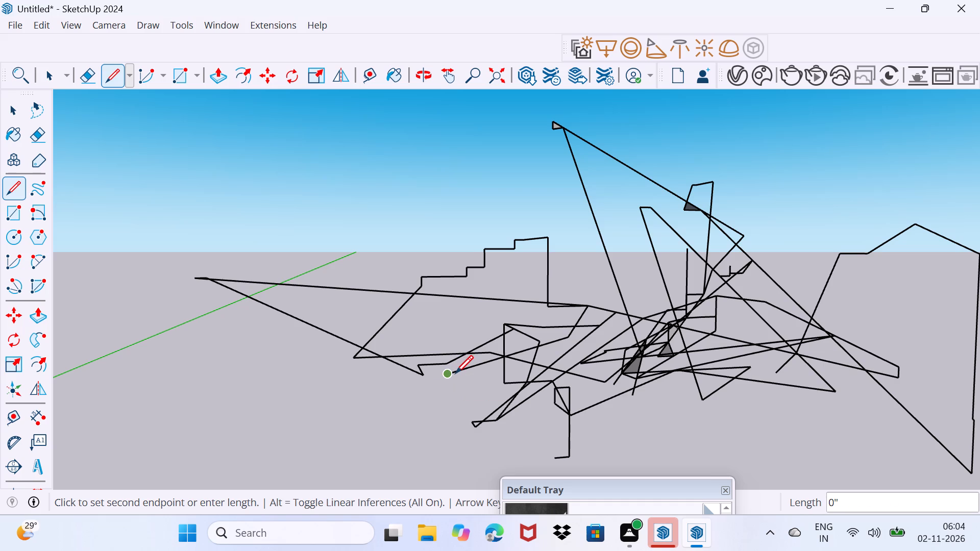
{"action": "left_click", "coordinate": [453, 371]}
Add a short diagonal towards the crossing lines' lower pointed end, and an edge doubling back along it to just above the near-horizontal line.
{"action": "left_click", "coordinate": [472, 402]}
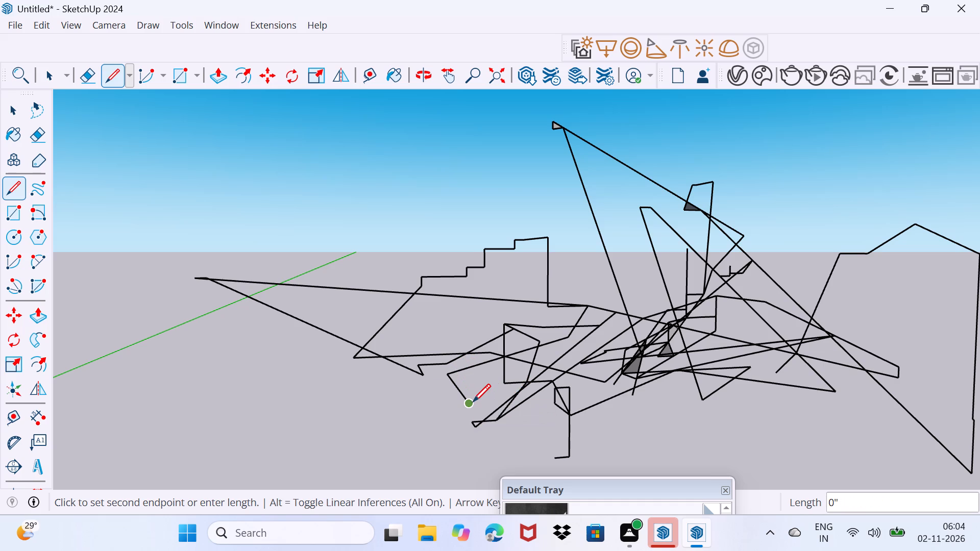
{"action": "left_click", "coordinate": [473, 402]}
{"action": "left_click", "coordinate": [472, 402]}
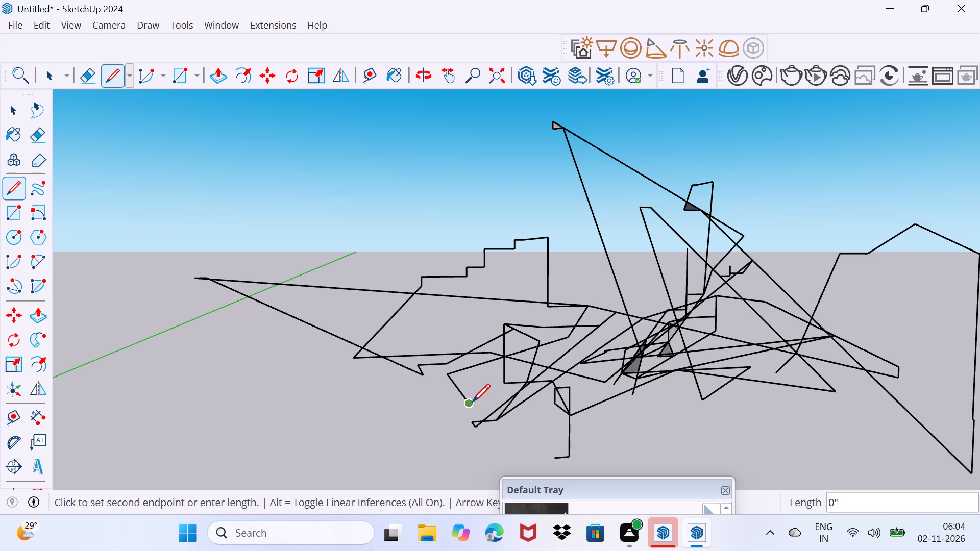
{"action": "left_click", "coordinate": [472, 402]}
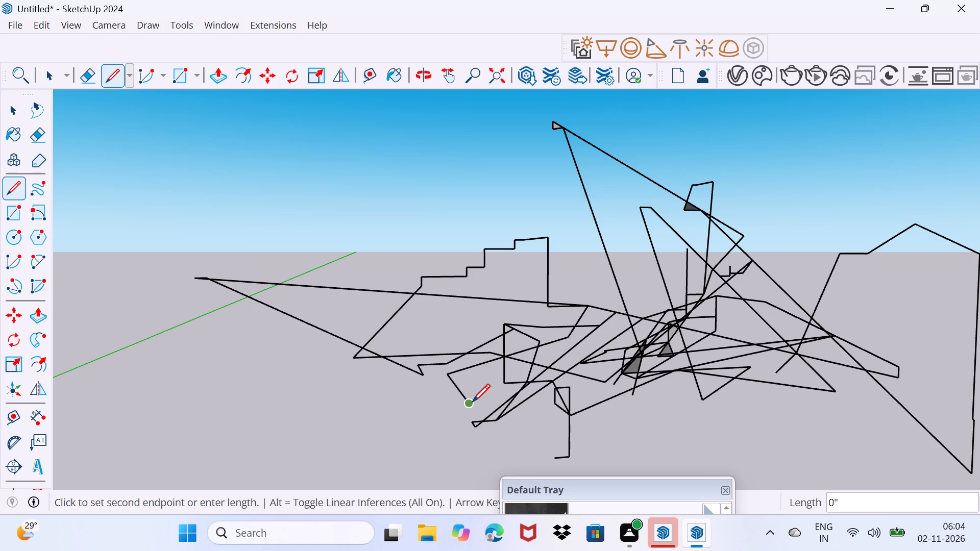
{"action": "left_click", "coordinate": [471, 402]}
{"action": "left_click", "coordinate": [471, 402]}
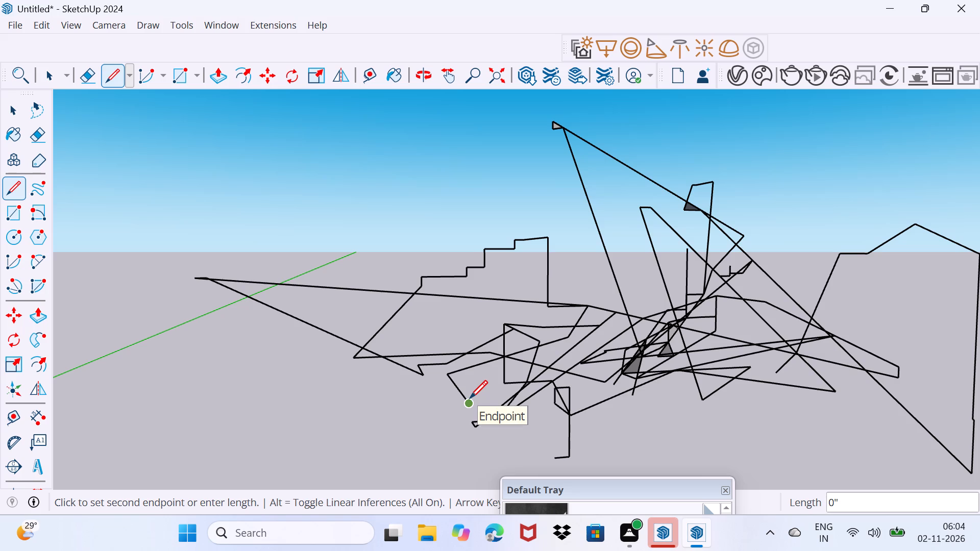
{"action": "left_click", "coordinate": [470, 398]}
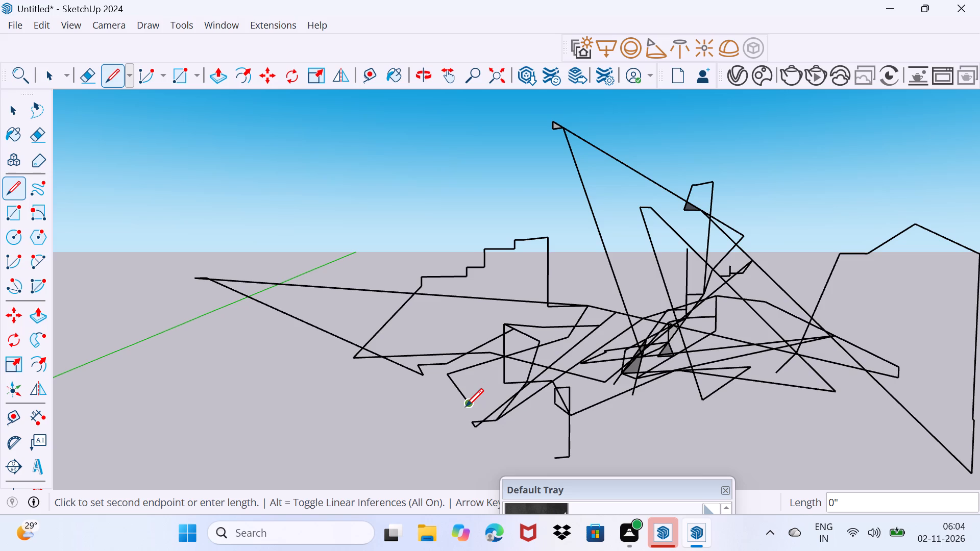
{"action": "left_click", "coordinate": [465, 406]}
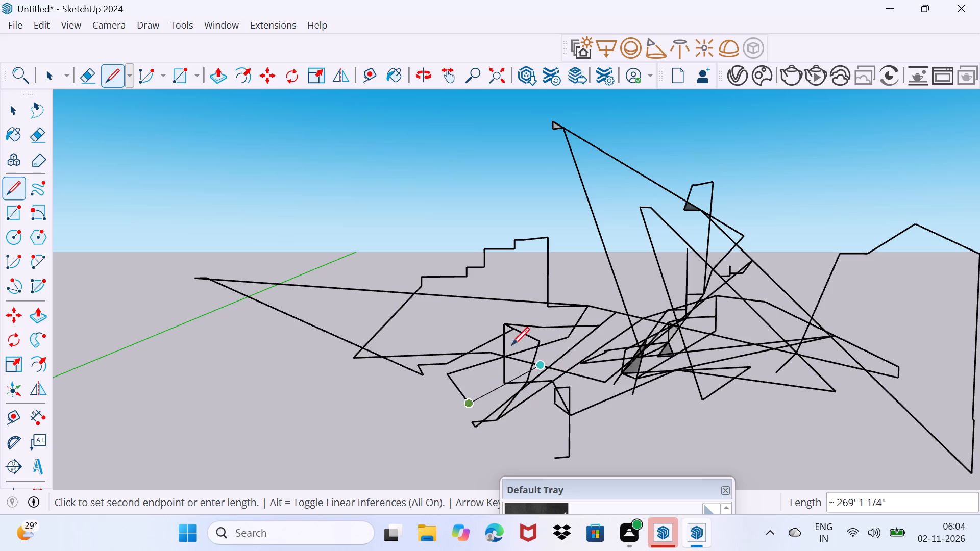
{"action": "left_click", "coordinate": [437, 347]}
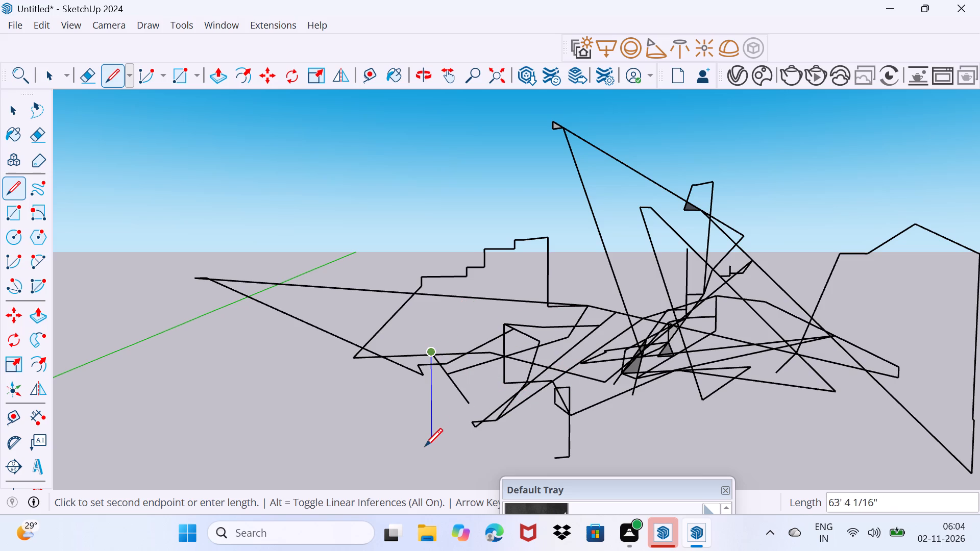
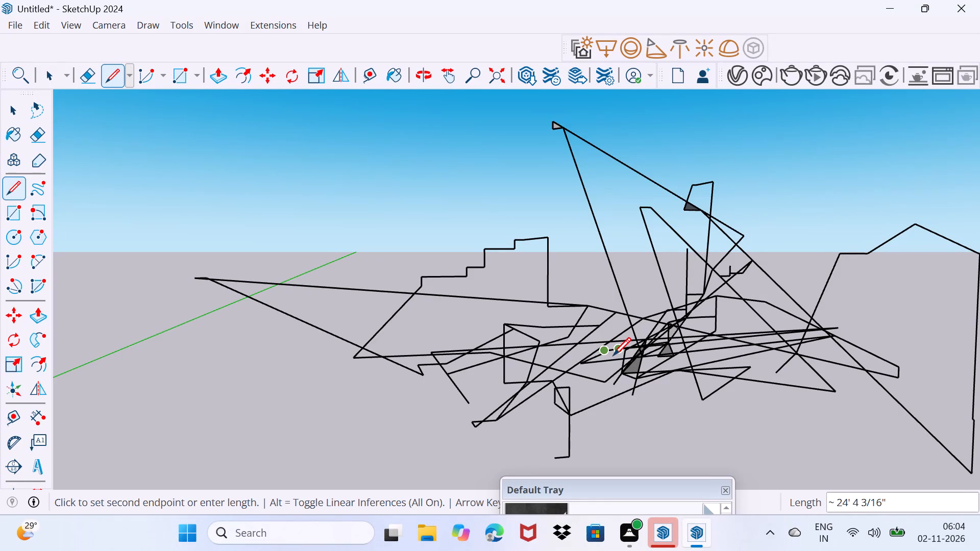
Finish the short edge above the near-horizontal line, and draw a diagonal about 52' 9" long from beside it to open ground below.
{"action": "left_click", "coordinate": [608, 355]}
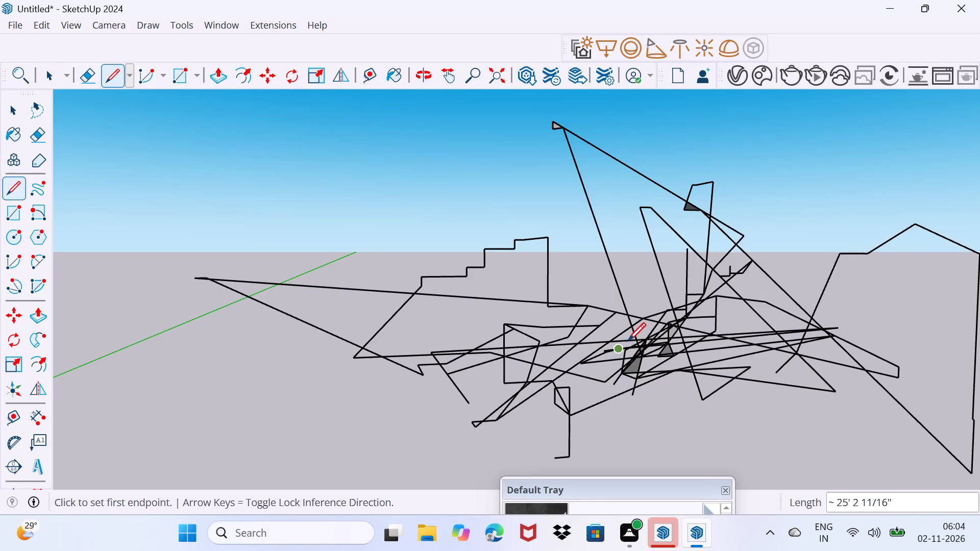
{"action": "left_click", "coordinate": [628, 340]}
{"action": "left_click", "coordinate": [360, 504]}
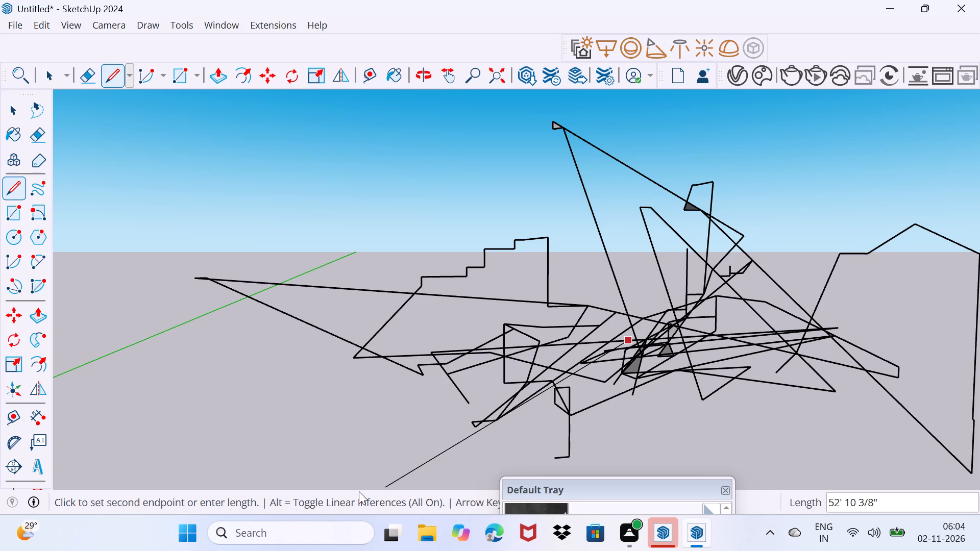
{"action": "left_click", "coordinate": [322, 475]}
{"action": "left_click", "coordinate": [324, 471]}
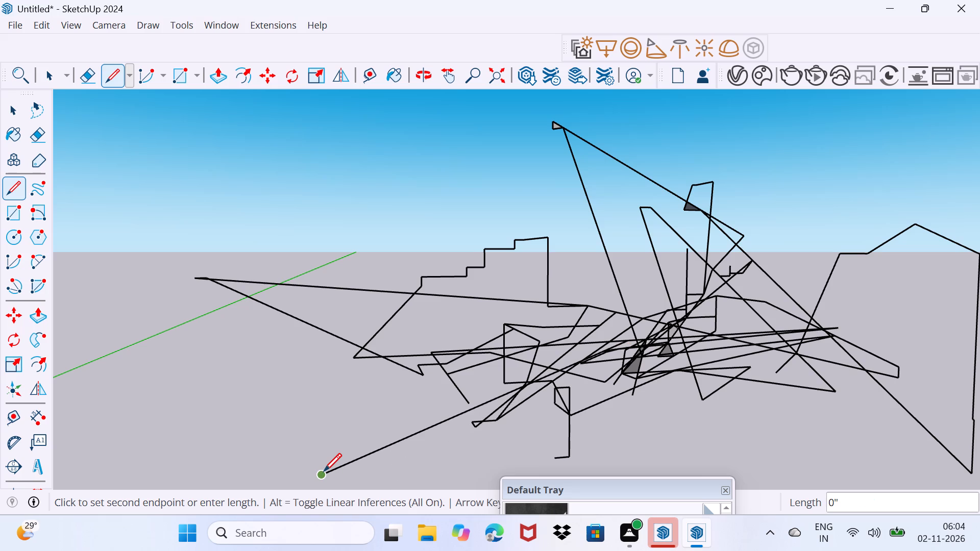
{"action": "left_click", "coordinate": [324, 471]}
{"action": "left_click", "coordinate": [324, 471]}
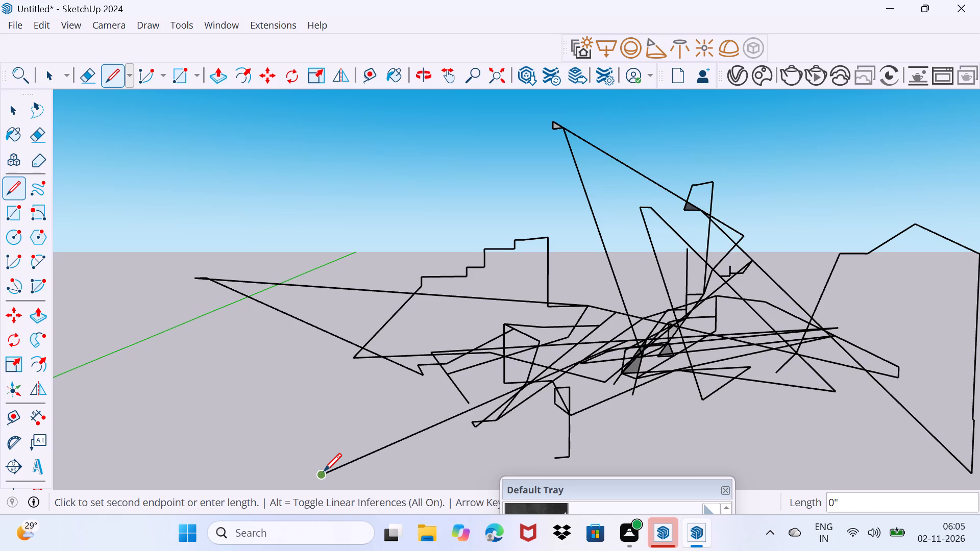
{"action": "left_click", "coordinate": [324, 471]}
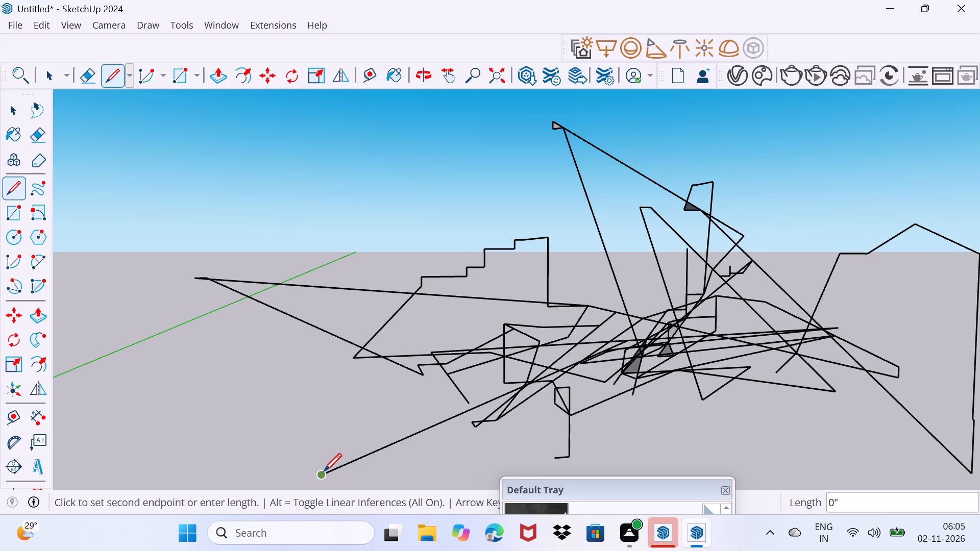
{"action": "left_click", "coordinate": [324, 471]}
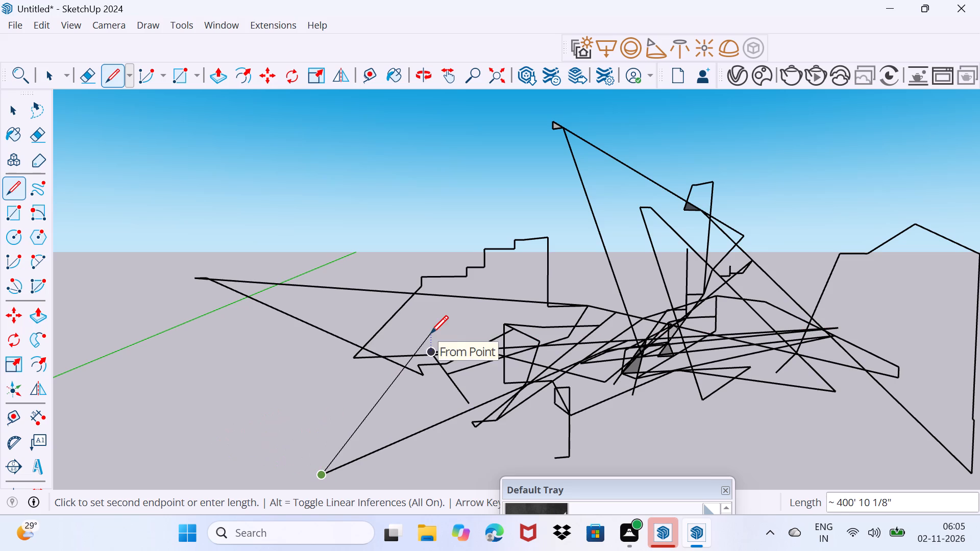
Draw a long edge from the diagonal's lower end to the converging near-horizontal lines just past the green axis.
{"action": "scroll", "coordinate": [430, 333], "scroll_direction": "down", "scroll_amount": 2}
{"action": "scroll", "coordinate": [479, 363], "scroll_direction": "up", "scroll_amount": 4}
{"action": "middle_click_drag", "start_coordinate": [485, 325], "coordinate": [442, 489]}
{"action": "scroll", "coordinate": [485, 331], "scroll_direction": "down", "scroll_amount": 20}
{"action": "middle_click_drag", "start_coordinate": [491, 385], "coordinate": [491, 385]}
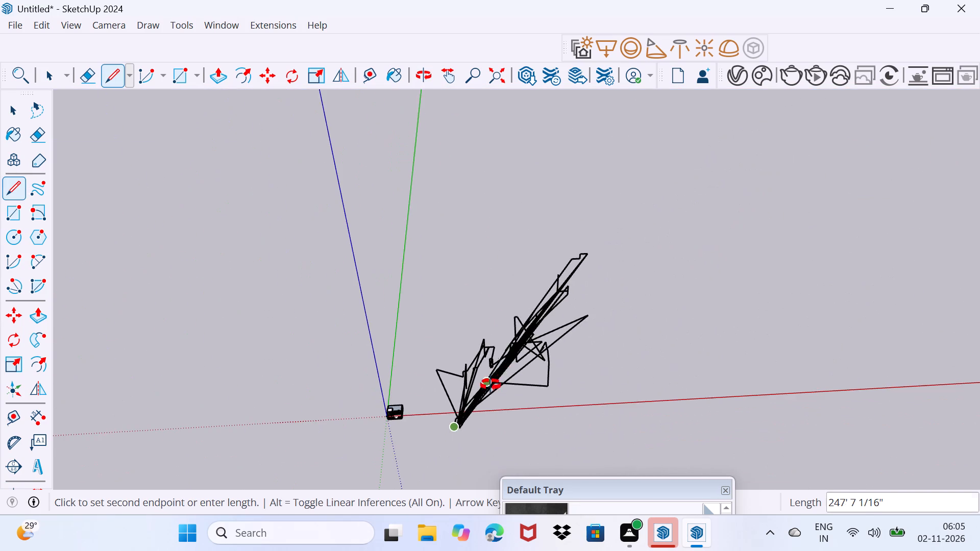
{"action": "middle_click_drag", "start_coordinate": [491, 385], "coordinate": [489, 277]}
{"action": "scroll", "coordinate": [482, 377], "scroll_direction": "up", "scroll_amount": 9}
{"action": "scroll", "coordinate": [514, 420], "scroll_direction": "up", "scroll_amount": 1}
{"action": "middle_click_drag", "start_coordinate": [514, 420], "coordinate": [502, 373]}
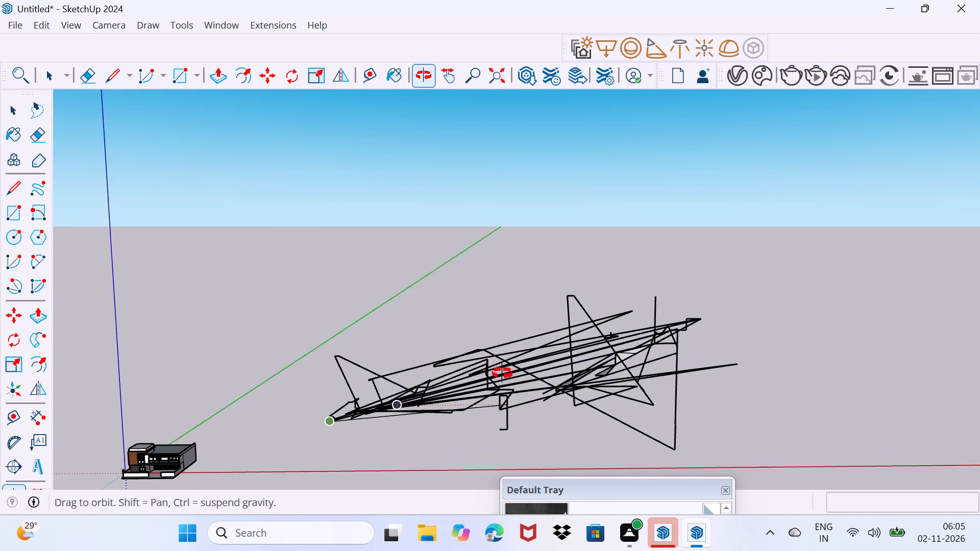
{"action": "middle_click_drag", "start_coordinate": [502, 373], "coordinate": [502, 372]}
{"action": "scroll", "coordinate": [505, 372], "scroll_direction": "up", "scroll_amount": 10}
{"action": "middle_click_drag", "start_coordinate": [512, 375], "coordinate": [519, 342]}
{"action": "scroll", "coordinate": [519, 347], "scroll_direction": "up", "scroll_amount": 3}
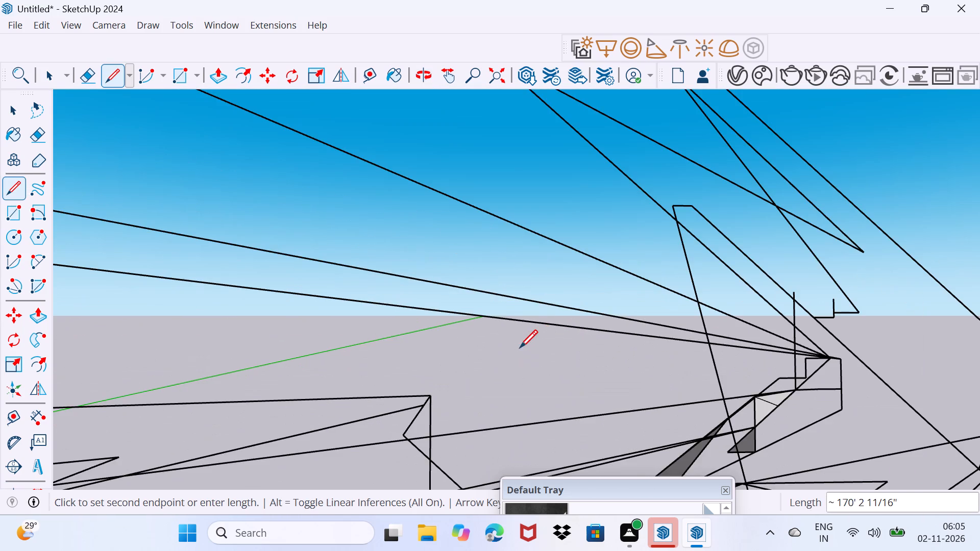
{"action": "middle_click", "coordinate": [520, 347]}
{"action": "scroll", "coordinate": [520, 347], "scroll_direction": "down", "scroll_amount": 1}
{"action": "left_click", "coordinate": [523, 345]}
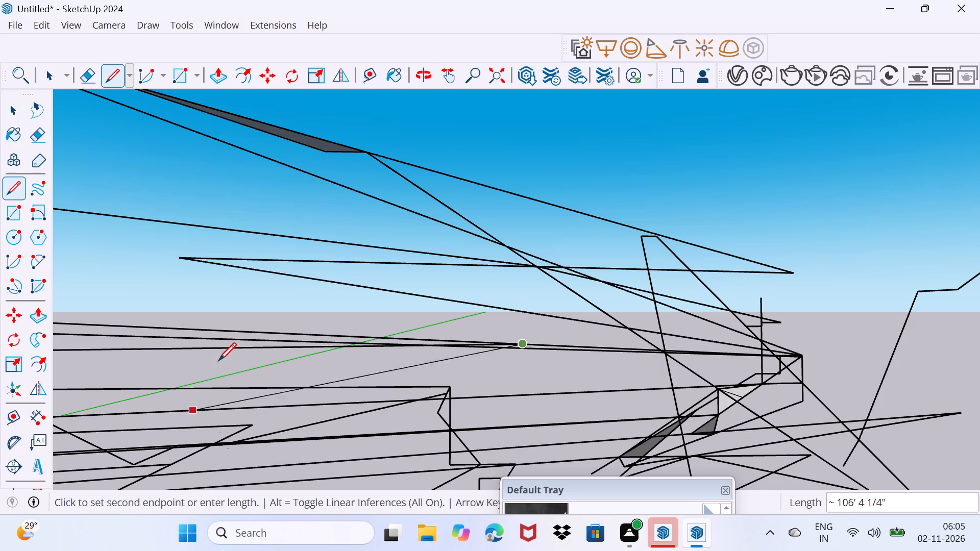
Continue with an edge back across the green axis, one about 13' 3" upward, and a short edge to the near-horizontal line against the sky.
{"action": "left_click", "coordinate": [374, 321]}
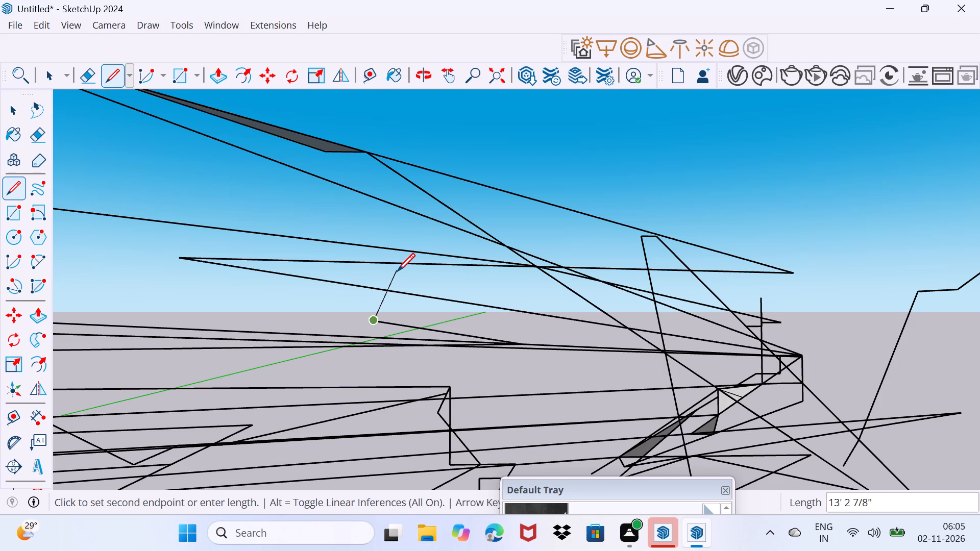
{"action": "left_click", "coordinate": [397, 271]}
{"action": "left_click", "coordinate": [401, 271]}
{"action": "left_click", "coordinate": [401, 271]}
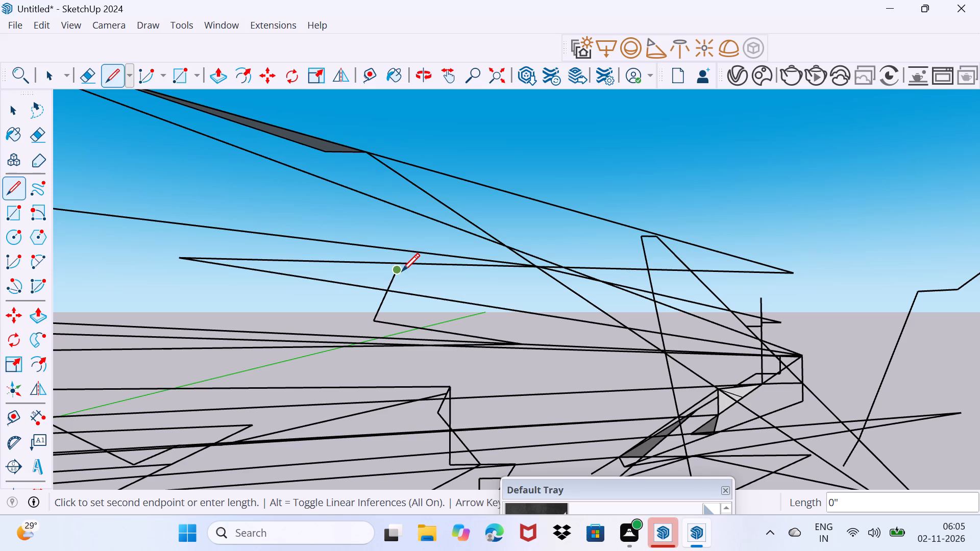
{"action": "left_click", "coordinate": [405, 267]}
{"action": "left_click", "coordinate": [408, 264]}
{"action": "left_click", "coordinate": [417, 258]}
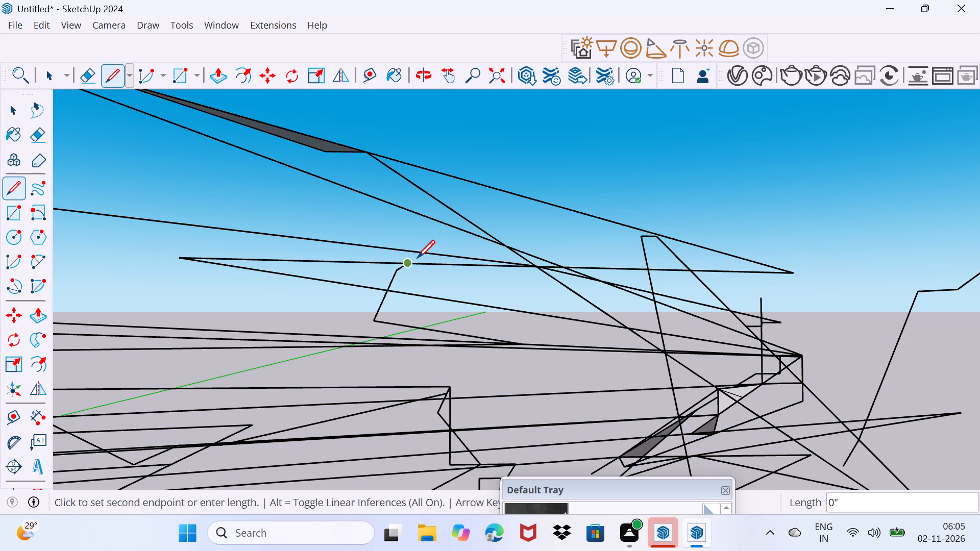
{"action": "left_click", "coordinate": [417, 258]}
Extend the chain with a steep edge about 28' 11" long up into the sky above the sloping lines.
{"action": "left_click_drag", "start_coordinate": [292, 0], "coordinate": [358, 0]}
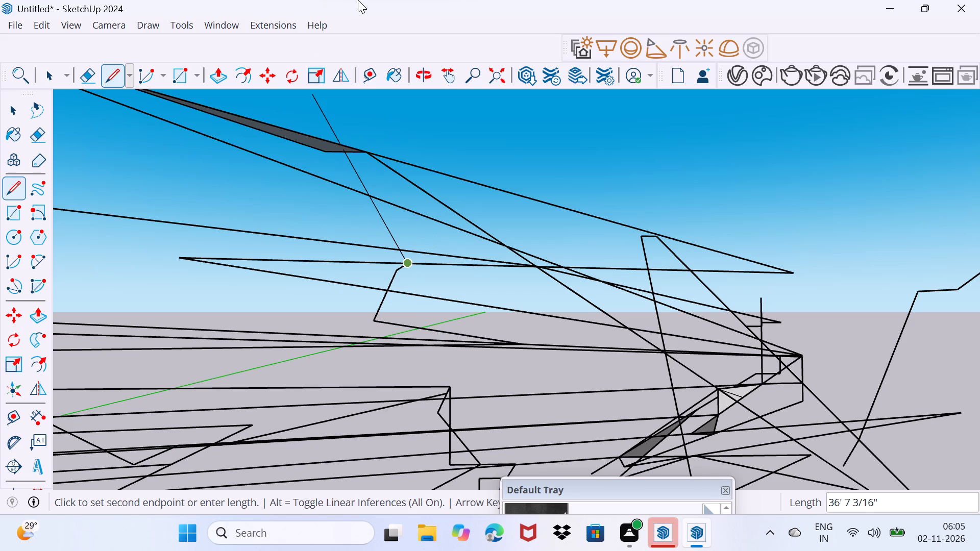
{"action": "left_click_drag", "start_coordinate": [358, 0], "coordinate": [371, 0]}
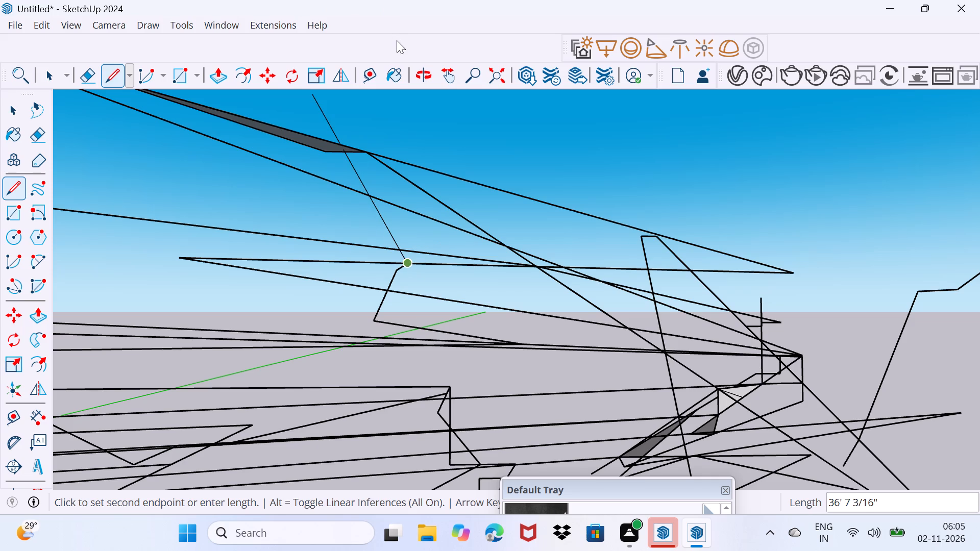
{"action": "left_click", "coordinate": [402, 45]}
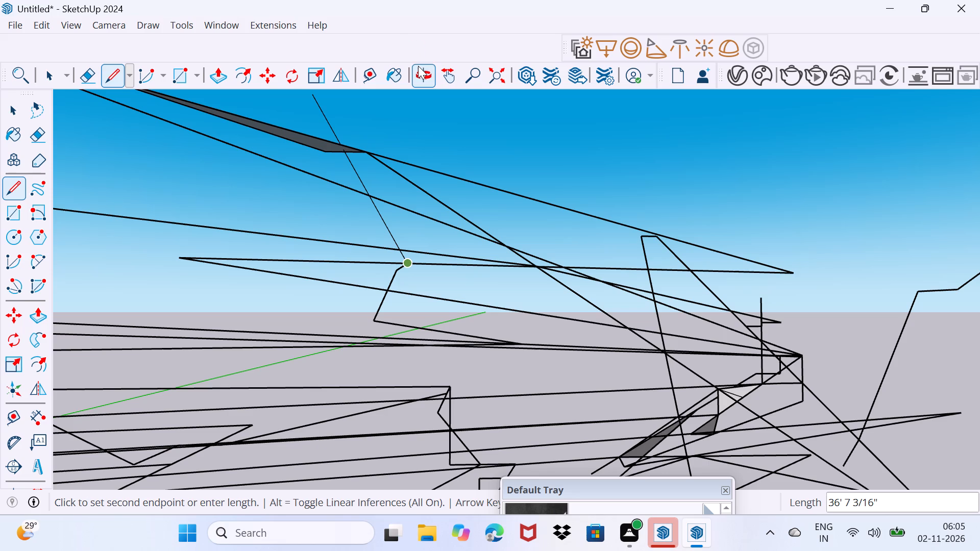
{"action": "left_click", "coordinate": [419, 61]}
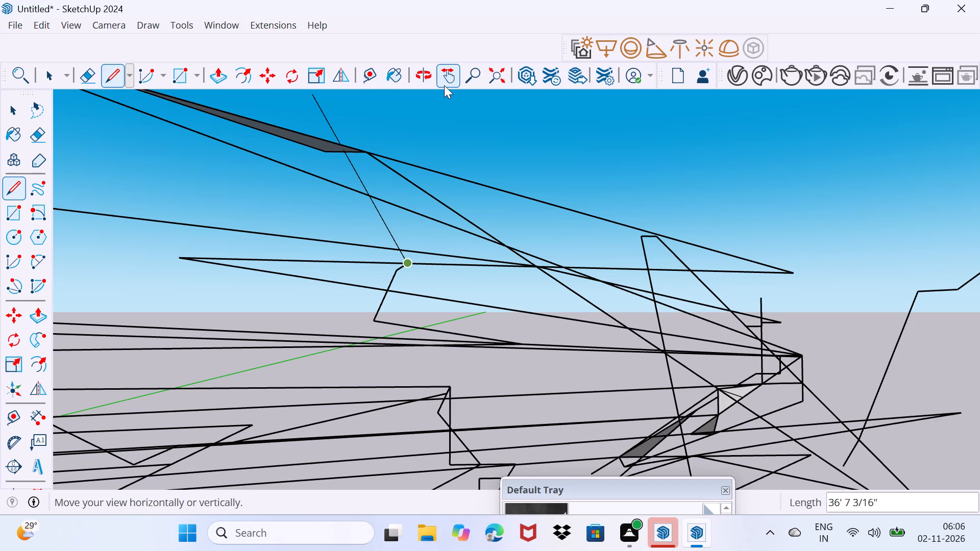
{"action": "left_click", "coordinate": [445, 88]}
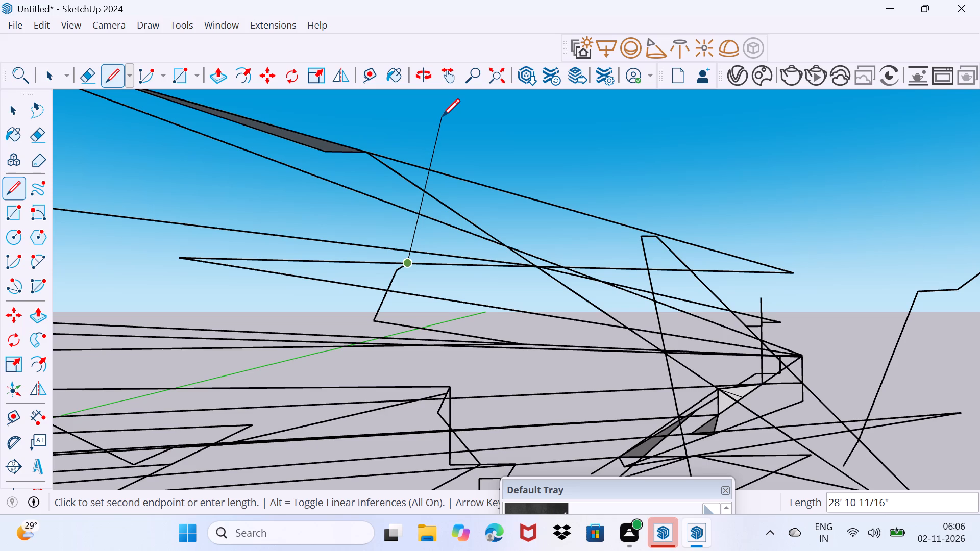
{"action": "left_click", "coordinate": [442, 116]}
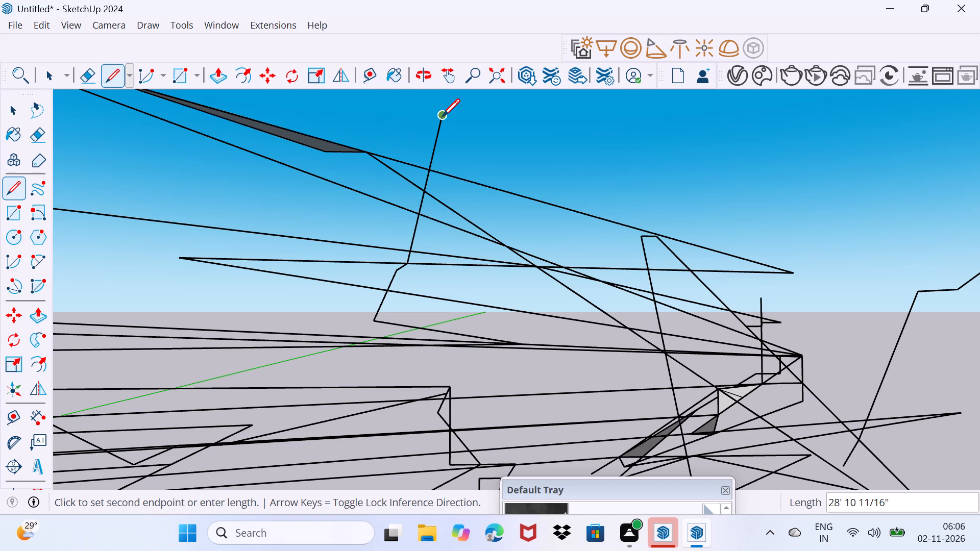
{"action": "left_click", "coordinate": [442, 116]}
{"action": "left_click", "coordinate": [442, 116]}
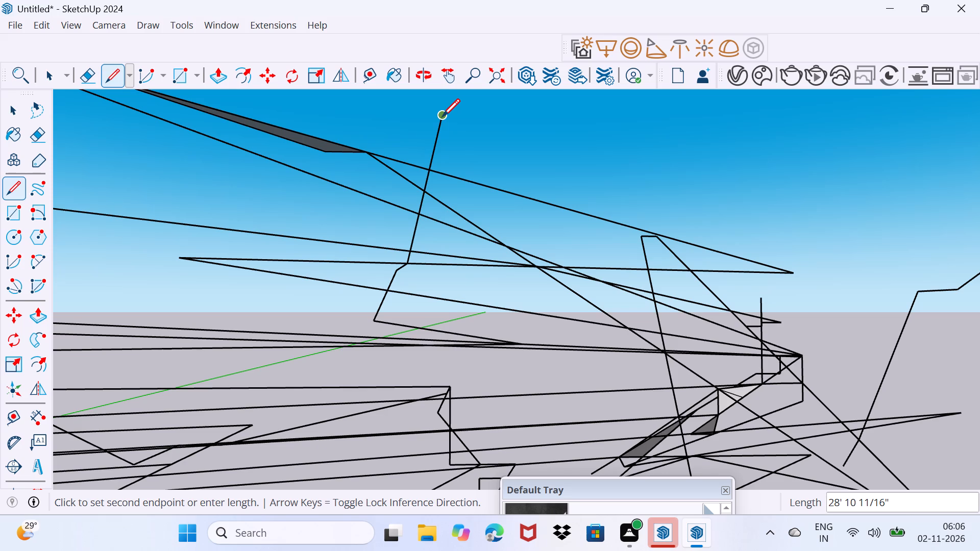
{"action": "left_click", "coordinate": [442, 116]}
{"action": "left_click", "coordinate": [442, 116]}
{"action": "left_click", "coordinate": [442, 116]}
{"action": "triple_click", "coordinate": [442, 116]}
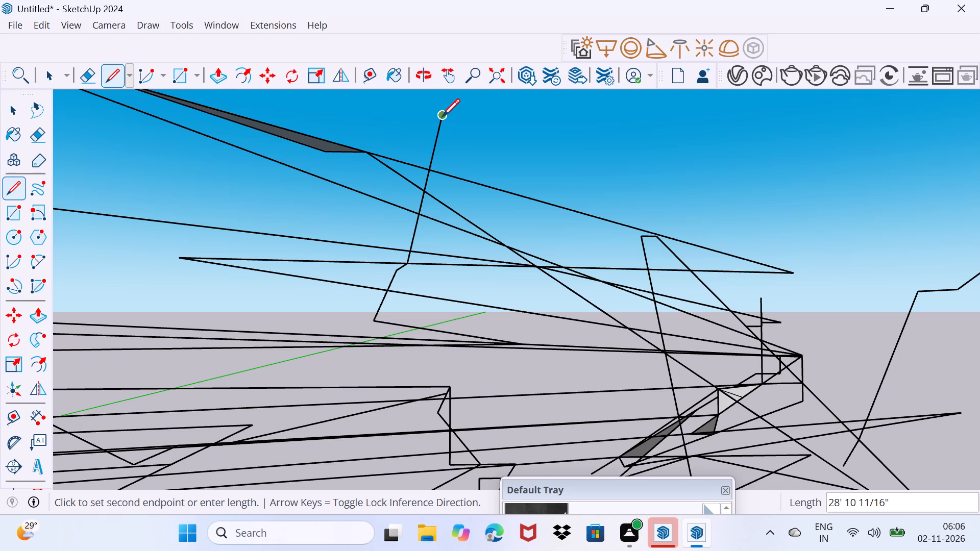
{"action": "left_click", "coordinate": [442, 116]}
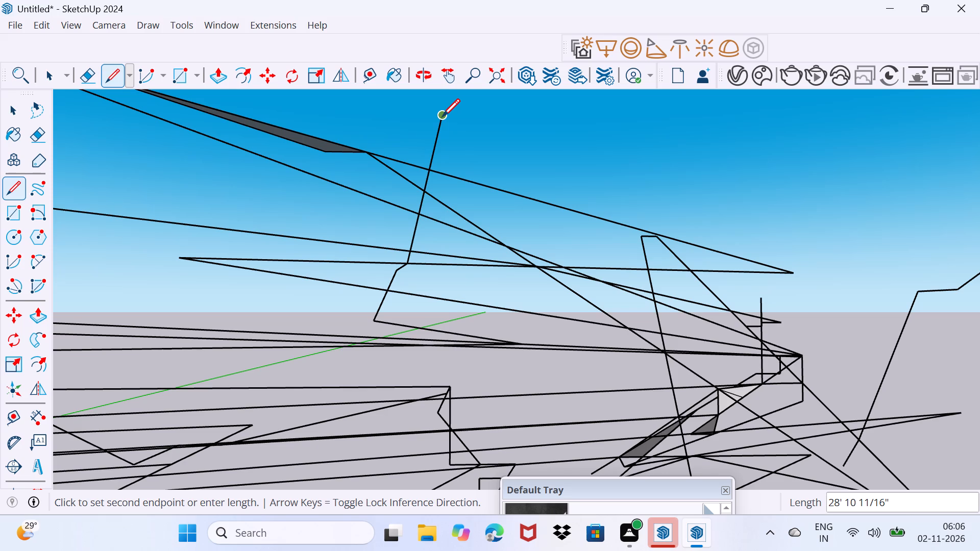
{"action": "left_click", "coordinate": [442, 116]}
{"action": "left_click", "coordinate": [442, 116]}
Add a perpendicular edge about 15' long, continuing with a blue-axis edge down, a horizontal edge, and a 1' blue-axis edge down.
{"action": "left_click", "coordinate": [519, 134]}
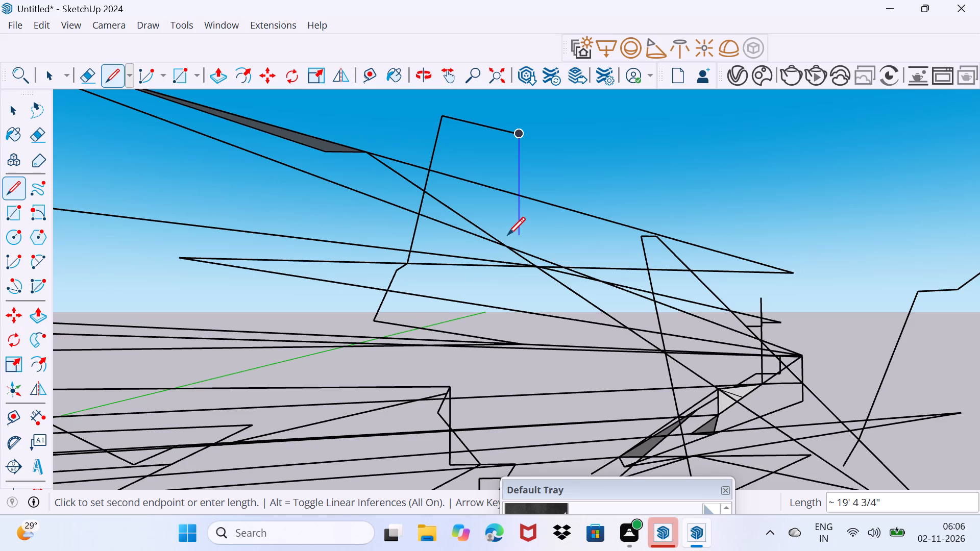
{"action": "left_click", "coordinate": [518, 241]}
{"action": "left_click", "coordinate": [602, 255]}
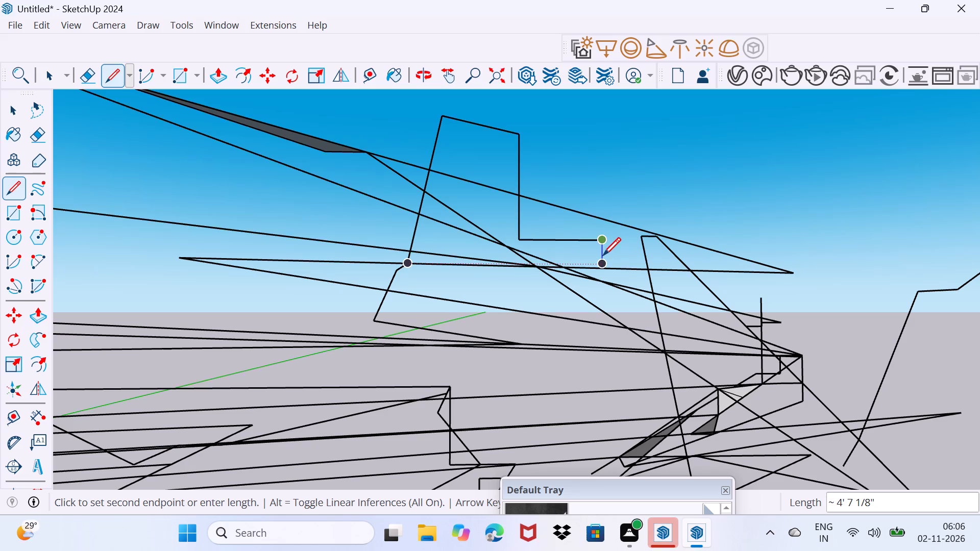
{"action": "left_click", "coordinate": [603, 255]}
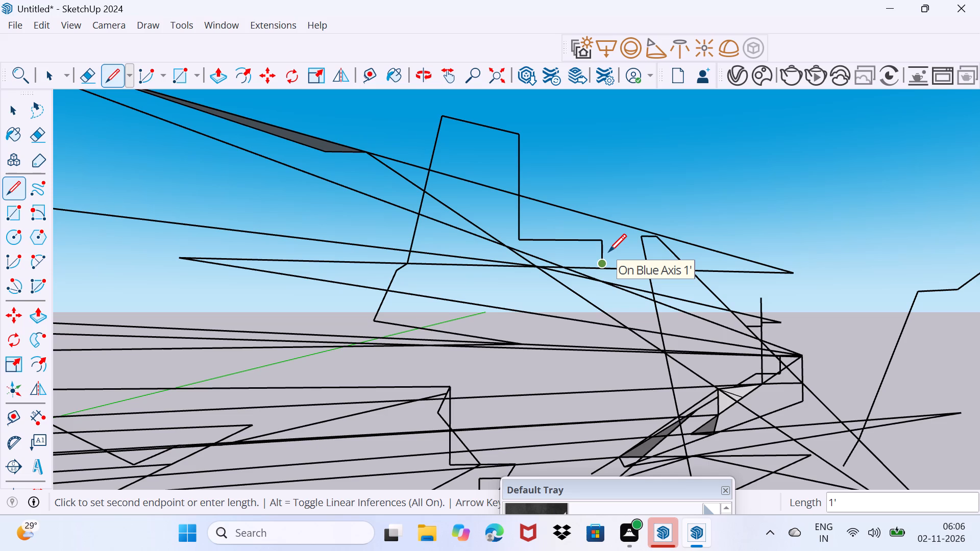
Draw two separate short diagonals near the narrow peak beyond the stepped chain, the second about 3' 6" long and perpendicular to the first.
{"action": "left_click", "coordinate": [608, 252]}
{"action": "left_click", "coordinate": [733, 281]}
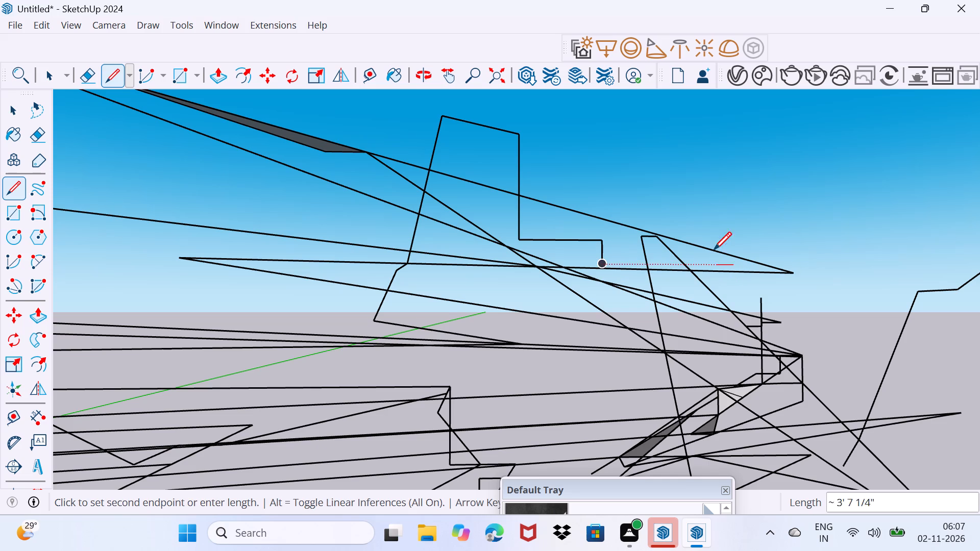
{"action": "left_click", "coordinate": [715, 222]}
{"action": "left_click", "coordinate": [716, 252]}
{"action": "left_click", "coordinate": [687, 280]}
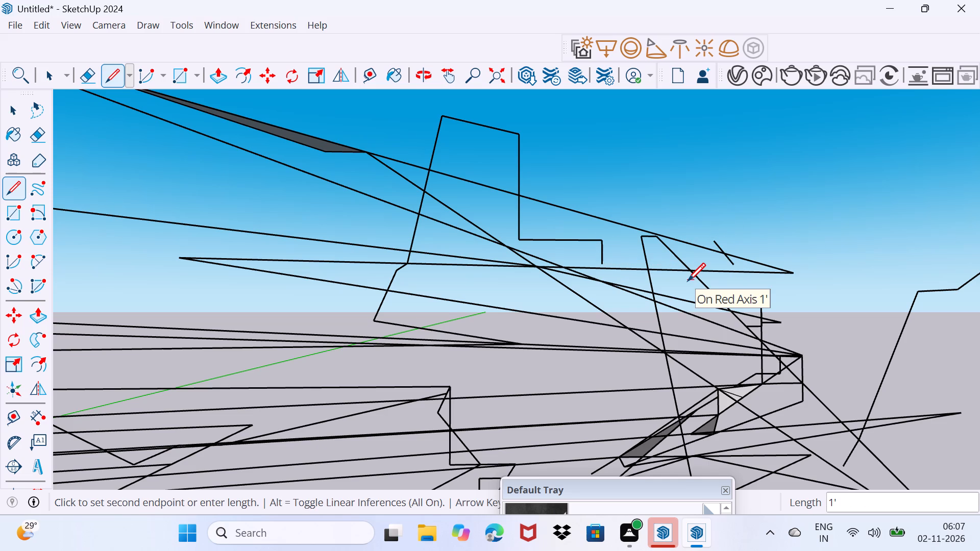
{"action": "left_click", "coordinate": [706, 262]}
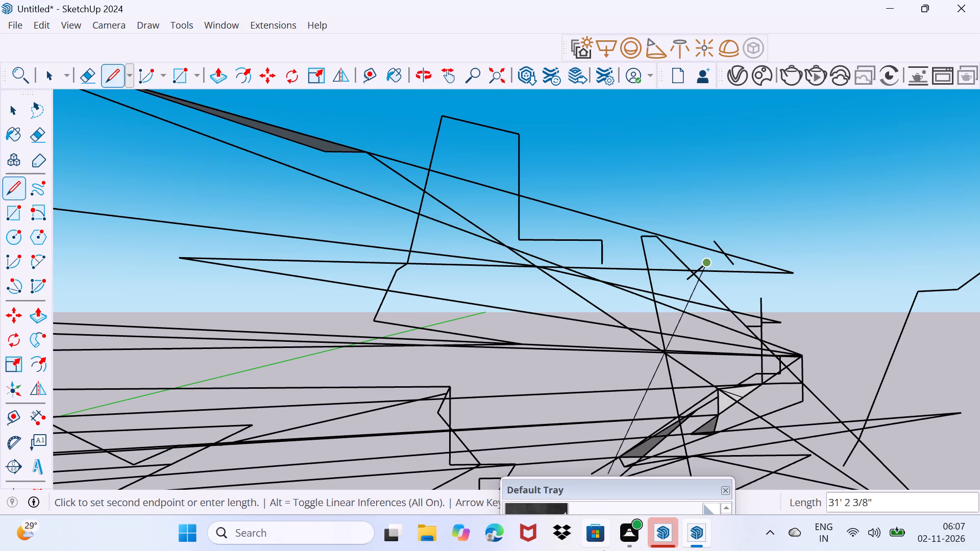
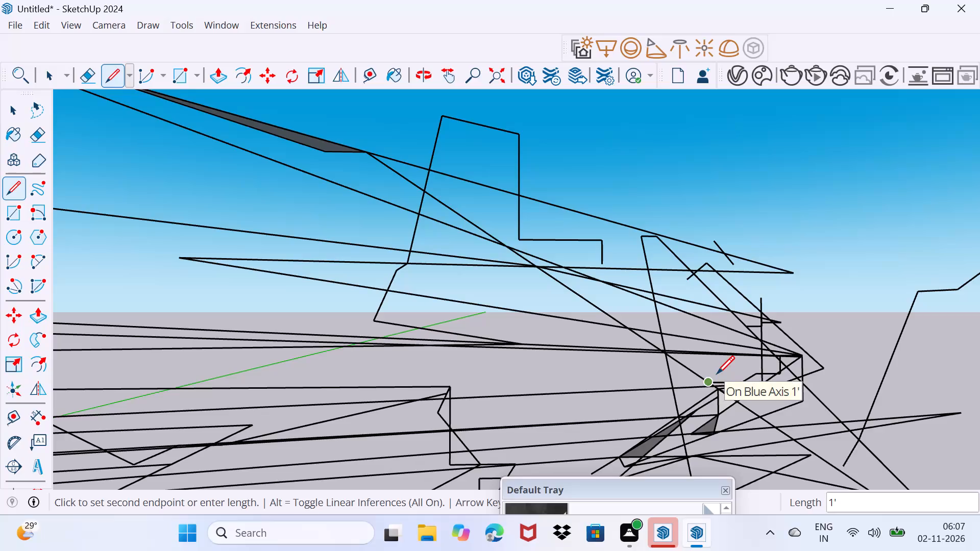
Finish the 1' edge along the blue axis beside the small dark faces below the peak.
{"action": "left_click", "coordinate": [717, 373]}
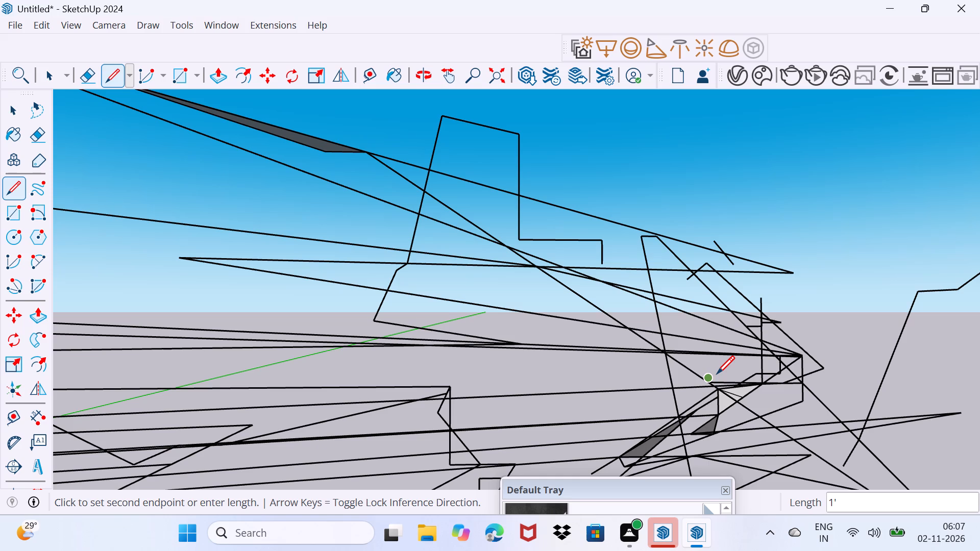
{"action": "left_click", "coordinate": [717, 373]}
{"action": "left_click", "coordinate": [717, 373]}
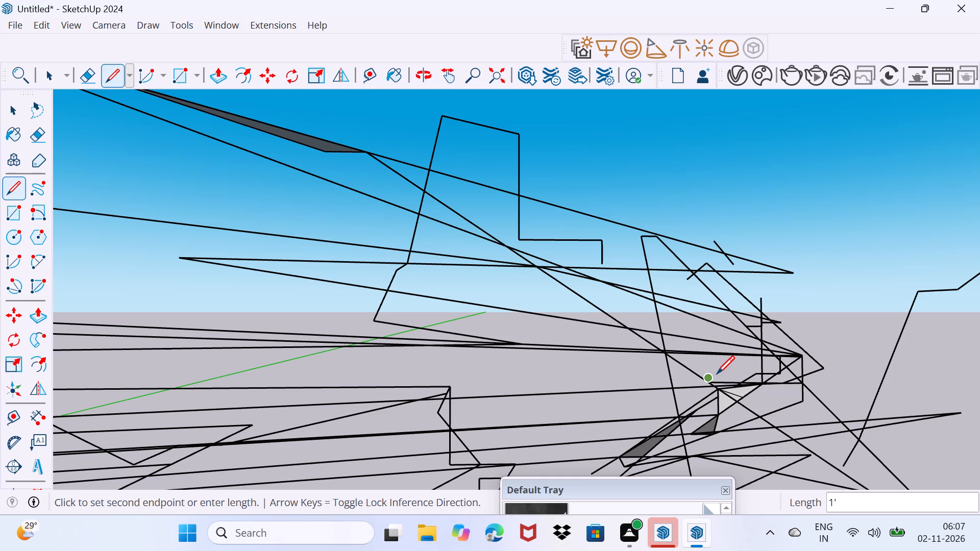
{"action": "left_click", "coordinate": [717, 373]}
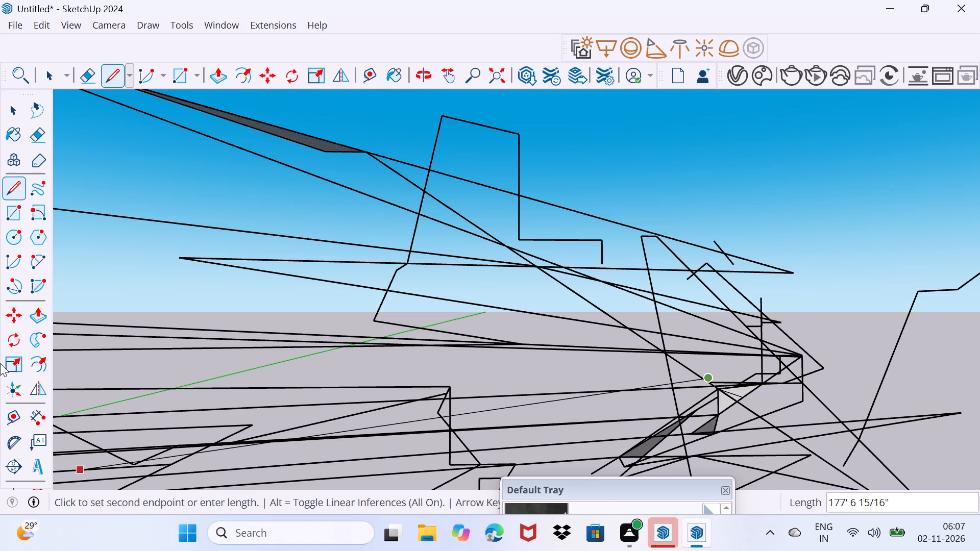
Extend the chain with a long sloping edge up to the kink at the tall stepped outline's base, followed by a short edge downward.
{"action": "left_click", "coordinate": [419, 270]}
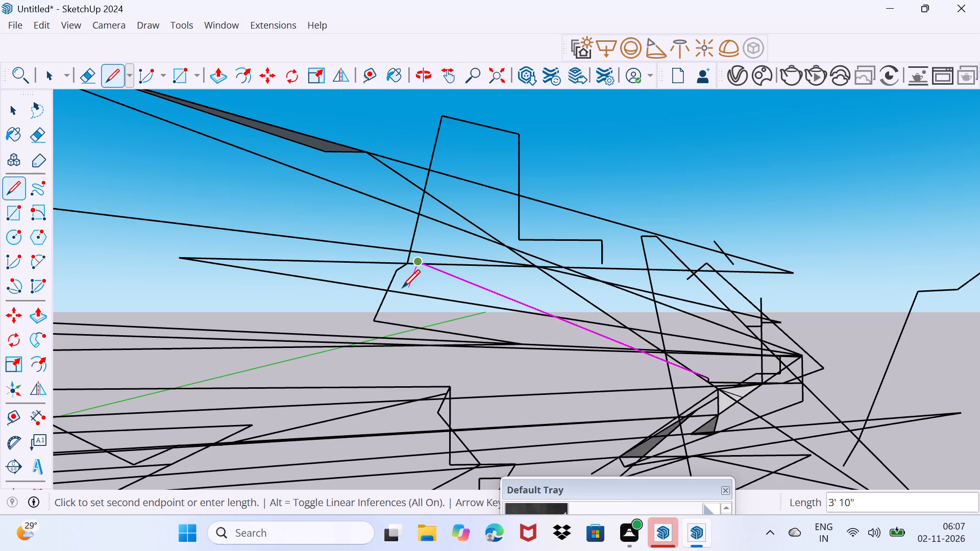
{"action": "left_click_drag", "start_coordinate": [402, 287], "coordinate": [402, 282]}
{"action": "left_click", "coordinate": [409, 263]}
{"action": "left_click", "coordinate": [406, 299]}
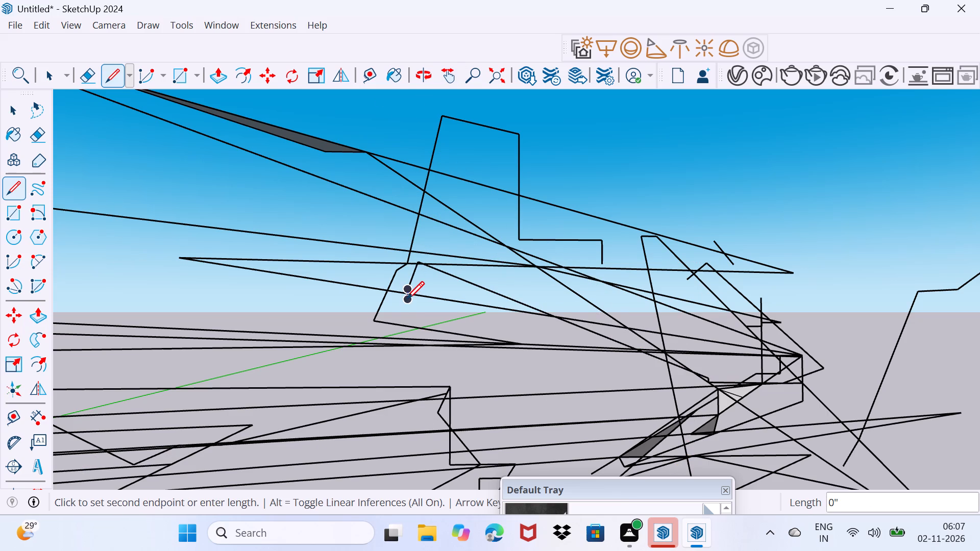
{"action": "left_click", "coordinate": [406, 299]}
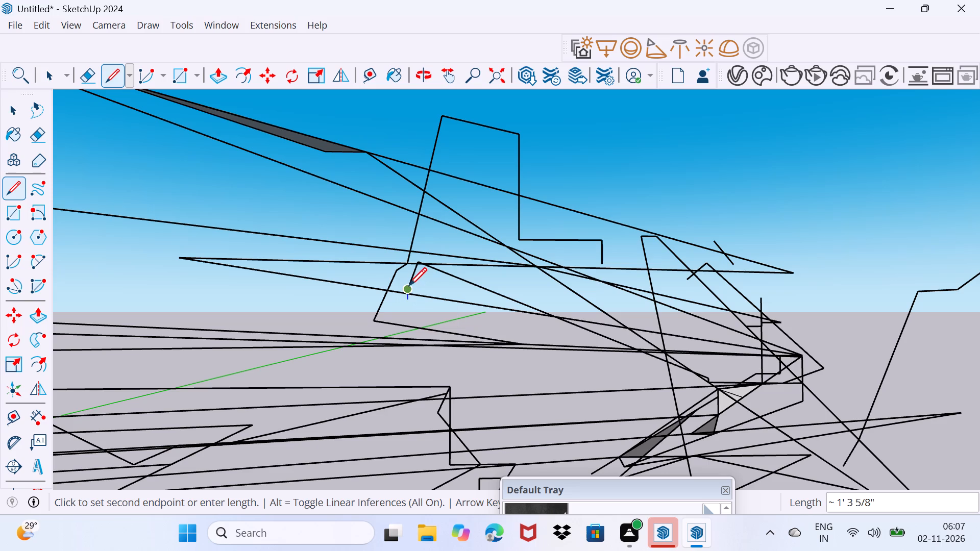
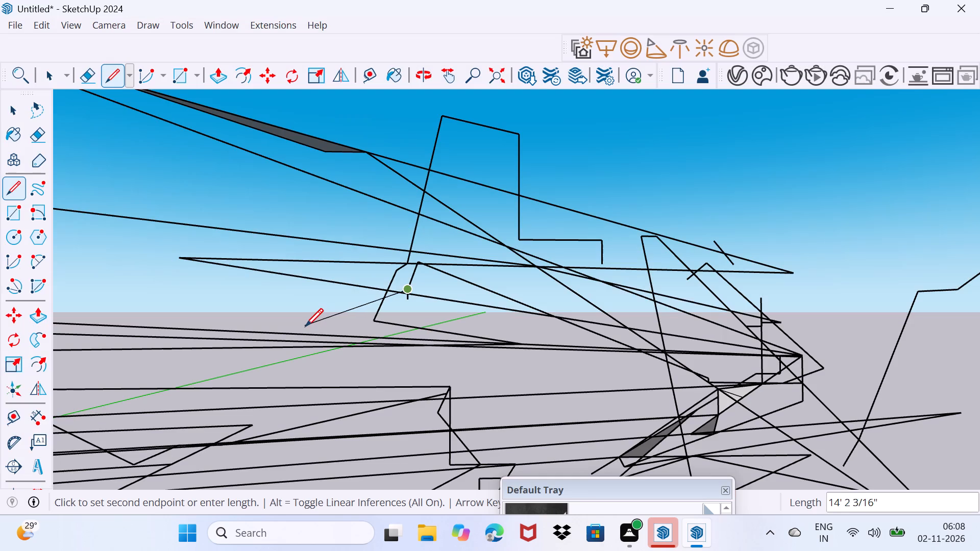
Extend the chain with a horizontal edge, a sloping edge down across the green axis, and a vertical edge back up.
{"action": "left_click", "coordinate": [329, 304]}
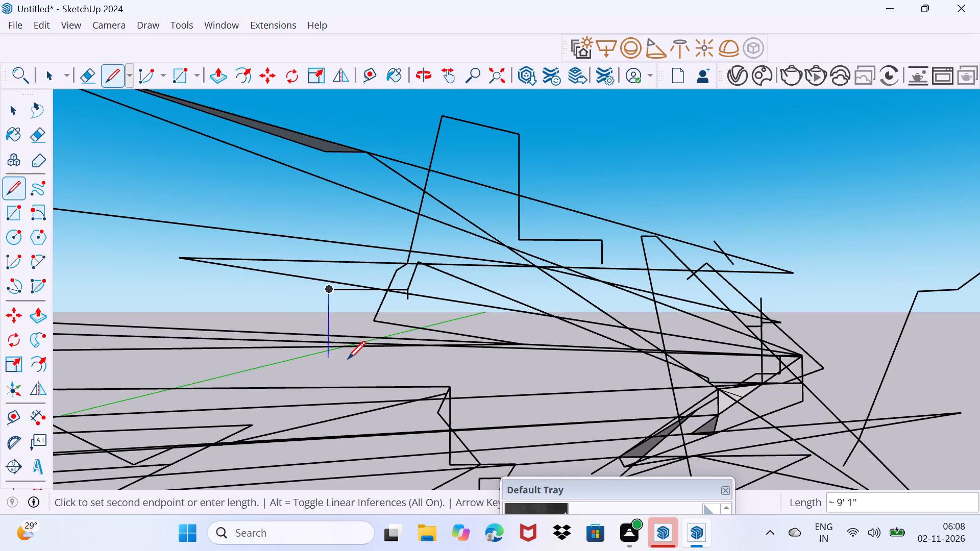
{"action": "left_click", "coordinate": [348, 359]}
{"action": "left_click", "coordinate": [363, 329]}
{"action": "left_click_drag", "start_coordinate": [349, 307], "coordinate": [361, 327]}
{"action": "left_click", "coordinate": [364, 314]}
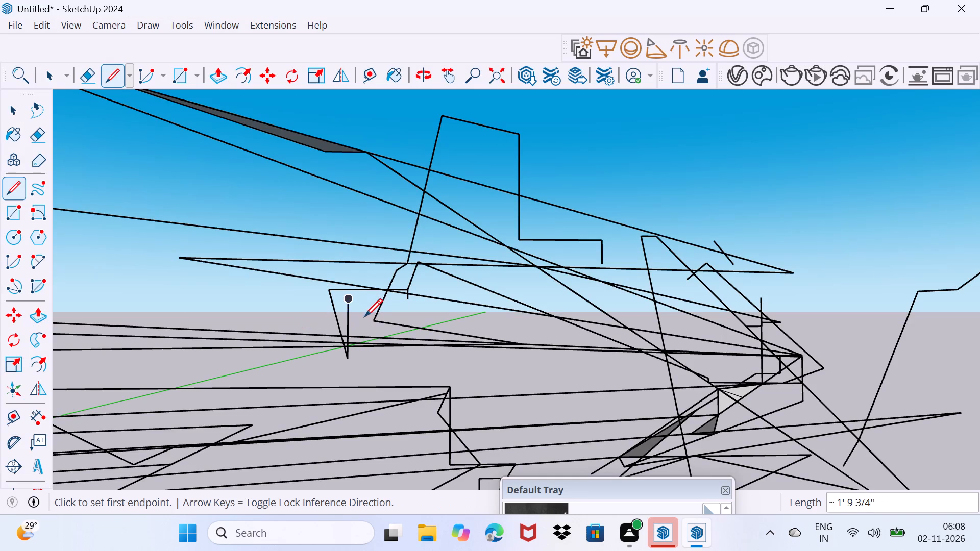
Draw a short rising edge by the stepped outline's base, followed by an edge about 118' 6" long to the narrow peak's steep side.
{"action": "left_click", "coordinate": [369, 336]}
{"action": "left_click", "coordinate": [387, 311]}
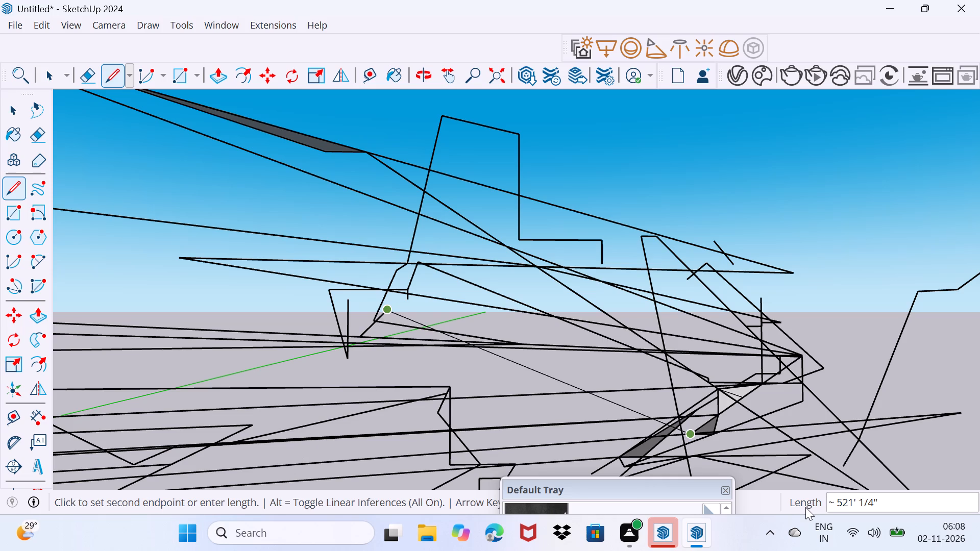
{"action": "left_click", "coordinate": [654, 294]}
Continue from the steep side with a short drop, a short horizontal edge, and two bent edges rising toward the small inverted V.
{"action": "left_click", "coordinate": [651, 318]}
{"action": "left_click", "coordinate": [653, 311]}
{"action": "left_click", "coordinate": [656, 305]}
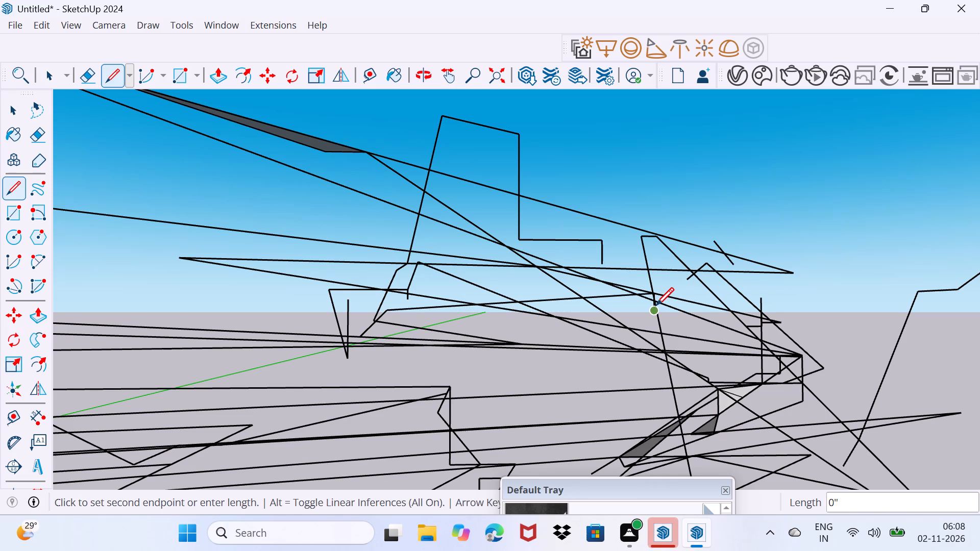
{"action": "left_click", "coordinate": [659, 320]}
{"action": "left_click", "coordinate": [675, 310]}
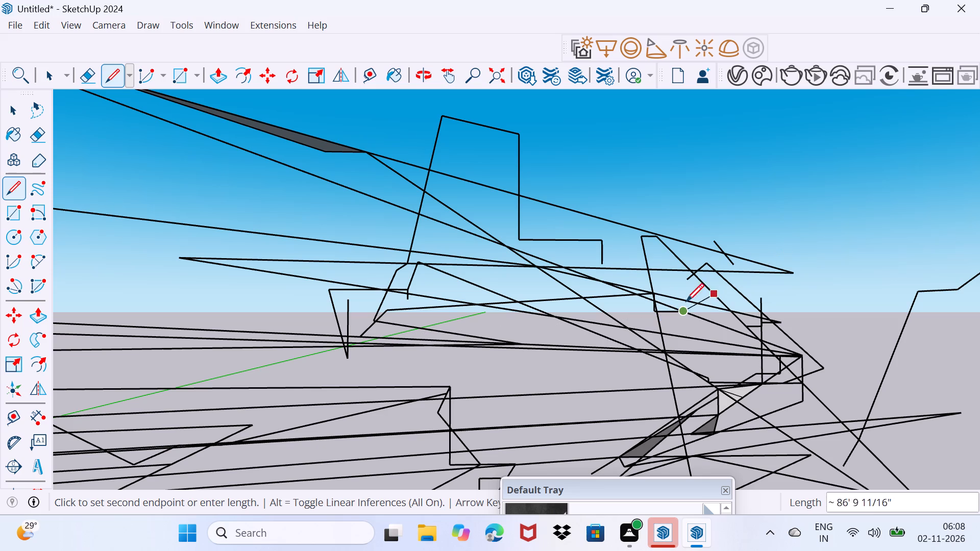
{"action": "left_click", "coordinate": [677, 298]}
{"action": "left_click", "coordinate": [702, 291]}
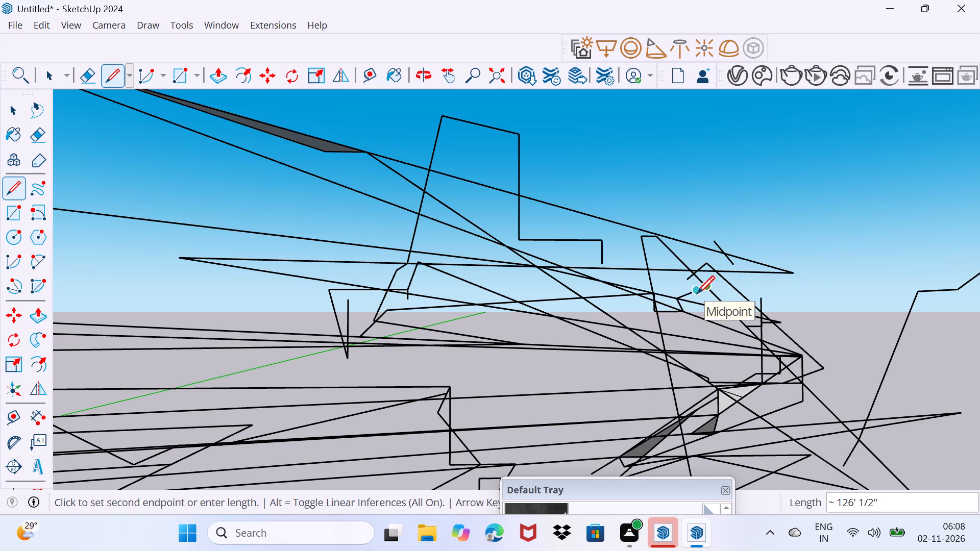
Draw a long edge from the last sloping edge's midpoint back to the crossing lines, ending in a short drop.
{"action": "left_click", "coordinate": [697, 293]}
{"action": "left_click", "coordinate": [687, 298]}
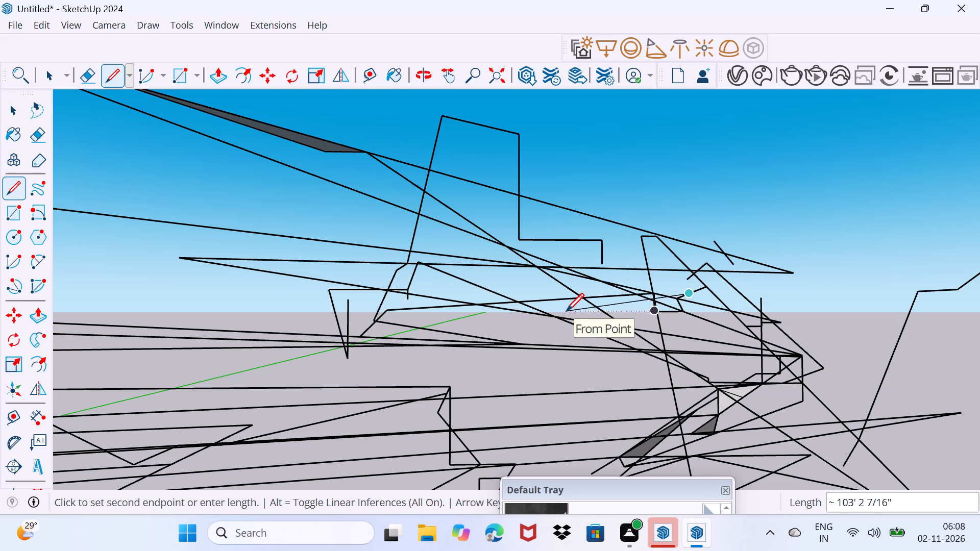
{"action": "left_click", "coordinate": [589, 309]}
{"action": "left_click", "coordinate": [590, 316]}
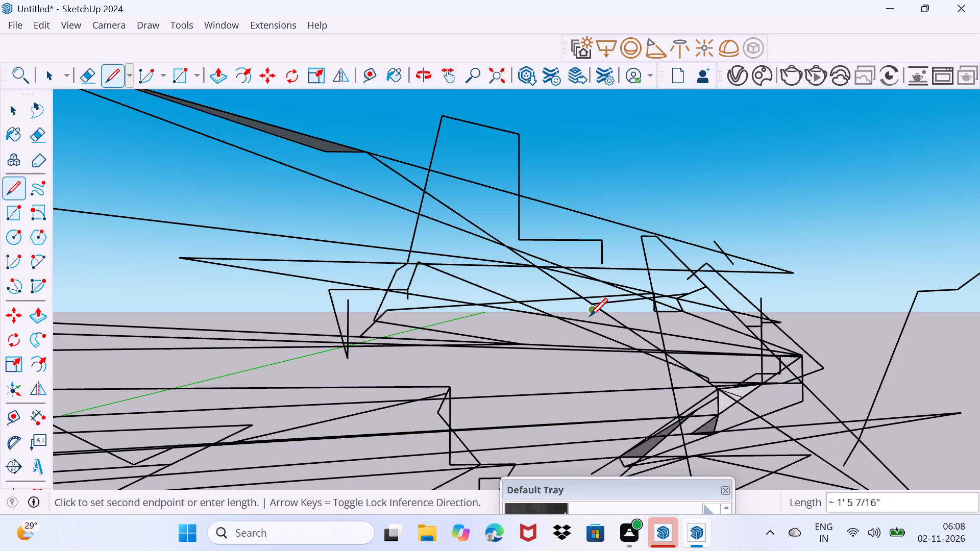
Close a tiny four-sided face at the crossing lines below the stepped outline's lower step, using short edges.
{"action": "left_click", "coordinate": [590, 316]}
{"action": "left_click", "coordinate": [607, 308]}
{"action": "left_click", "coordinate": [604, 312]}
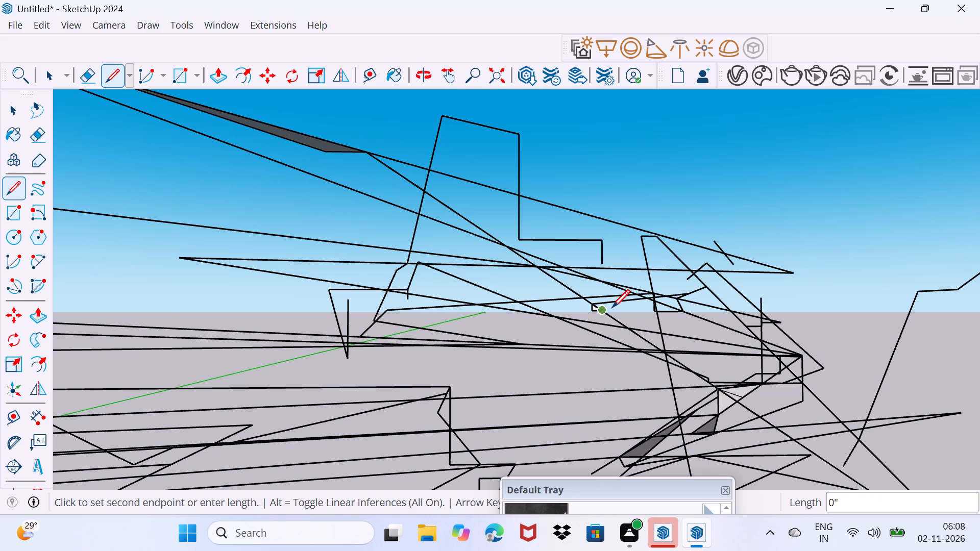
{"action": "left_click", "coordinate": [612, 307]}
{"action": "left_click", "coordinate": [599, 315]}
{"action": "left_click", "coordinate": [605, 312]}
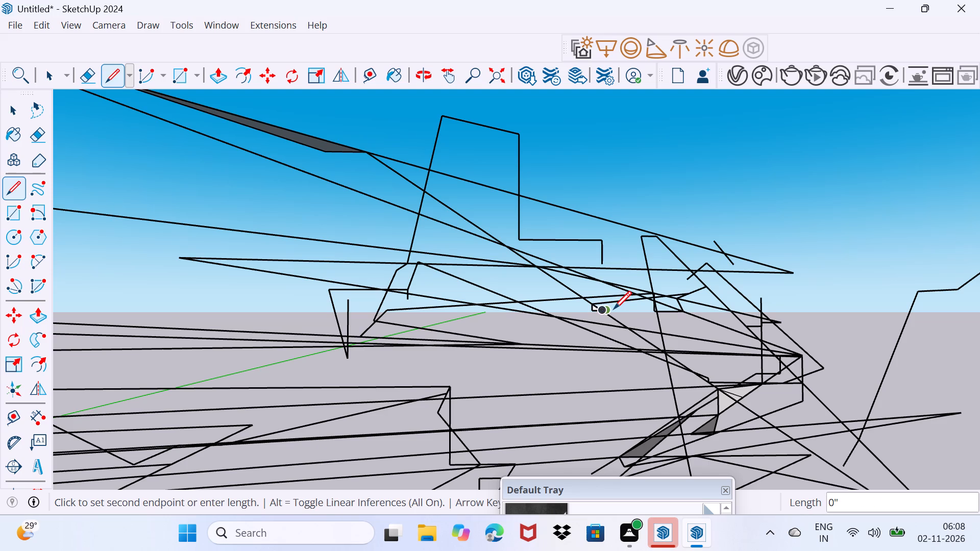
{"action": "left_click", "coordinate": [614, 309]}
{"action": "left_click", "coordinate": [607, 312]}
{"action": "left_click", "coordinate": [610, 311]}
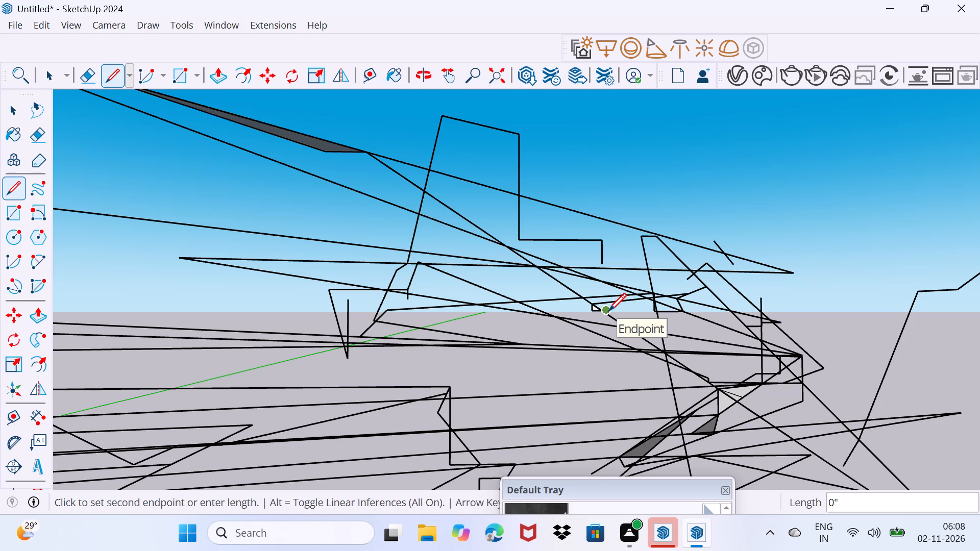
{"action": "left_click", "coordinate": [608, 311]}
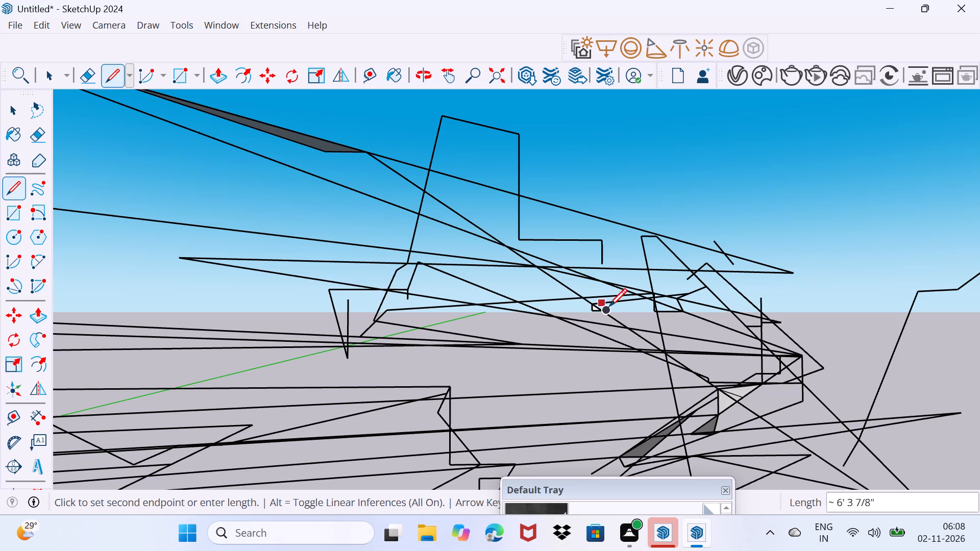
{"action": "left_click_drag", "start_coordinate": [602, 302], "coordinate": [604, 307]}
{"action": "left_click", "coordinate": [600, 308]}
Draw a small figure under the tiny face with a vertical drop, a horizontal base about 5' 5" long, and sloping sides.
{"action": "left_click", "coordinate": [585, 321]}
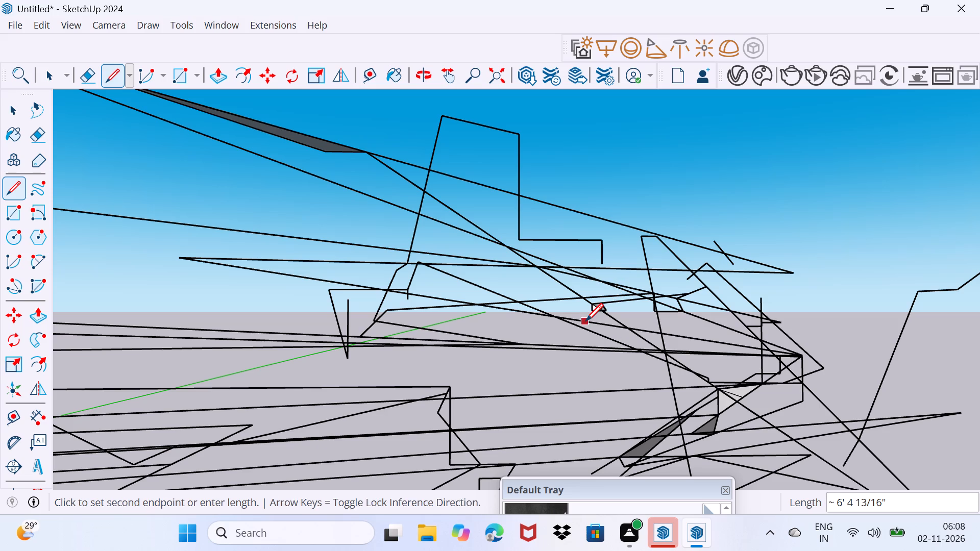
{"action": "left_click", "coordinate": [609, 313]}
{"action": "left_click", "coordinate": [598, 332]}
{"action": "left_click", "coordinate": [577, 333]}
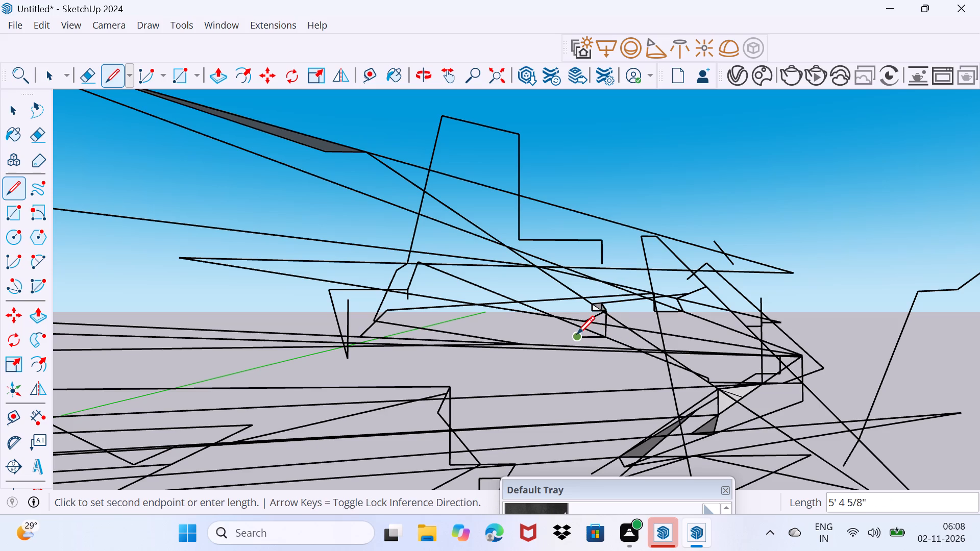
{"action": "left_click", "coordinate": [589, 328]}
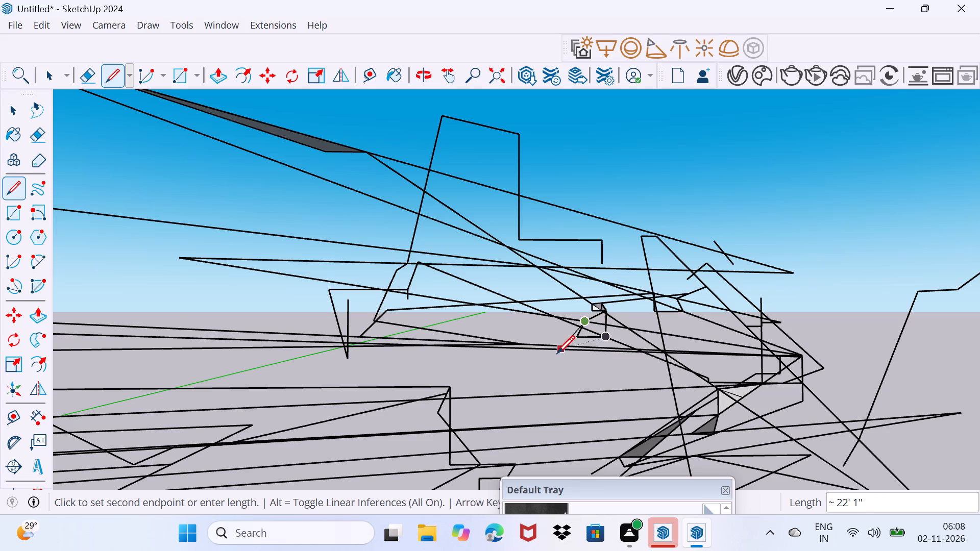
{"action": "left_click", "coordinate": [580, 343]}
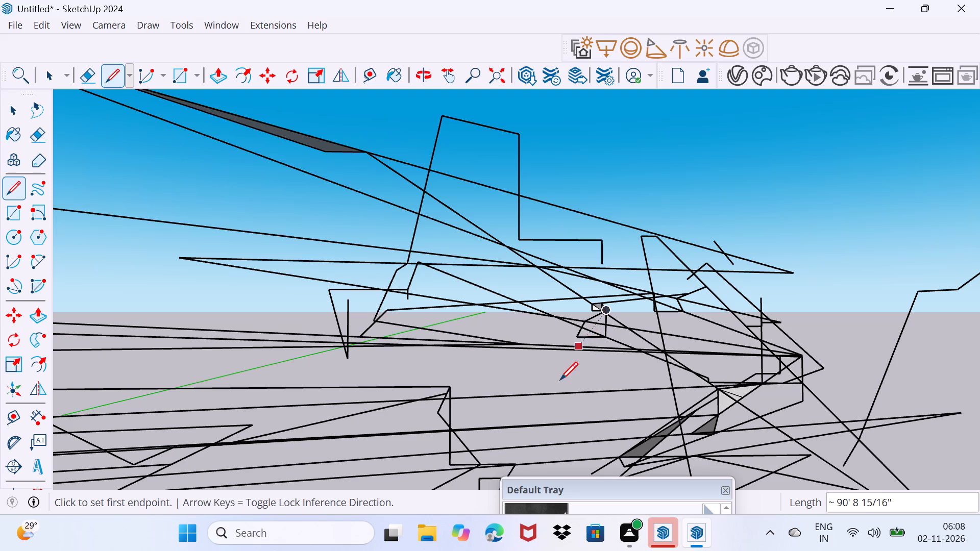
Sketch a separate Z-shaped chain on the ground below the small figure, extending its bottom edge horizontally.
{"action": "left_click", "coordinate": [554, 389]}
{"action": "left_click_drag", "start_coordinate": [596, 382], "coordinate": [596, 386]}
{"action": "left_click", "coordinate": [585, 415]}
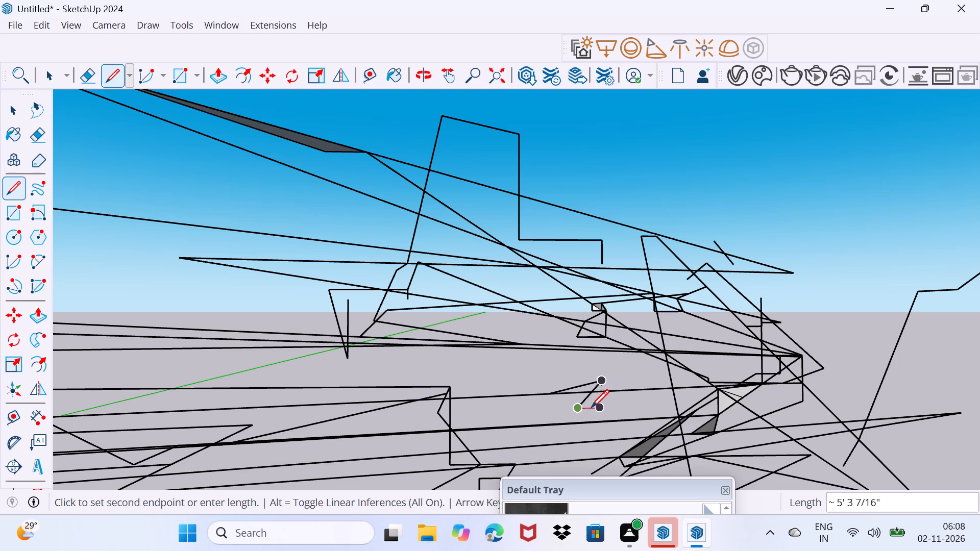
{"action": "left_click", "coordinate": [591, 407]}
{"action": "left_click", "coordinate": [587, 416]}
{"action": "left_click_drag", "start_coordinate": [629, 396], "coordinate": [620, 400]}
{"action": "left_click_drag", "start_coordinate": [611, 413], "coordinate": [617, 410]}
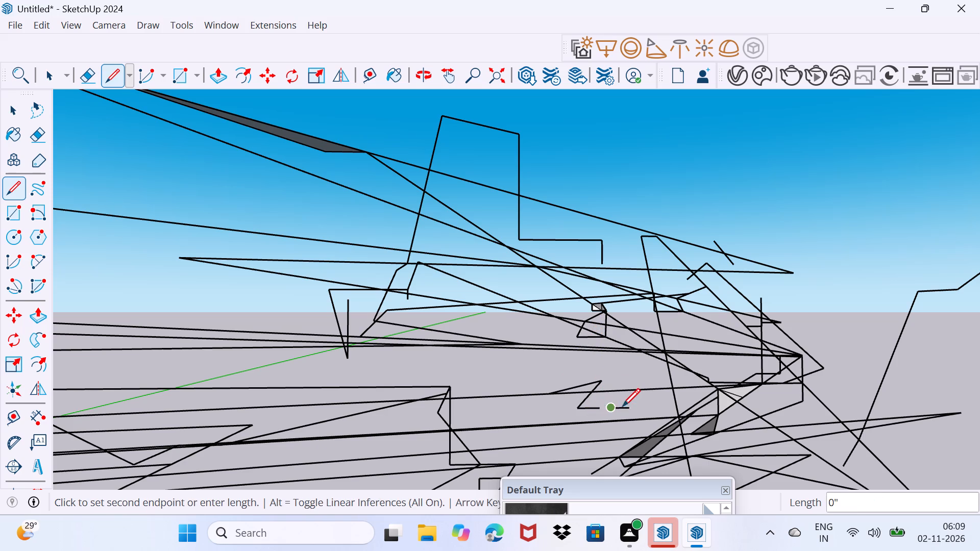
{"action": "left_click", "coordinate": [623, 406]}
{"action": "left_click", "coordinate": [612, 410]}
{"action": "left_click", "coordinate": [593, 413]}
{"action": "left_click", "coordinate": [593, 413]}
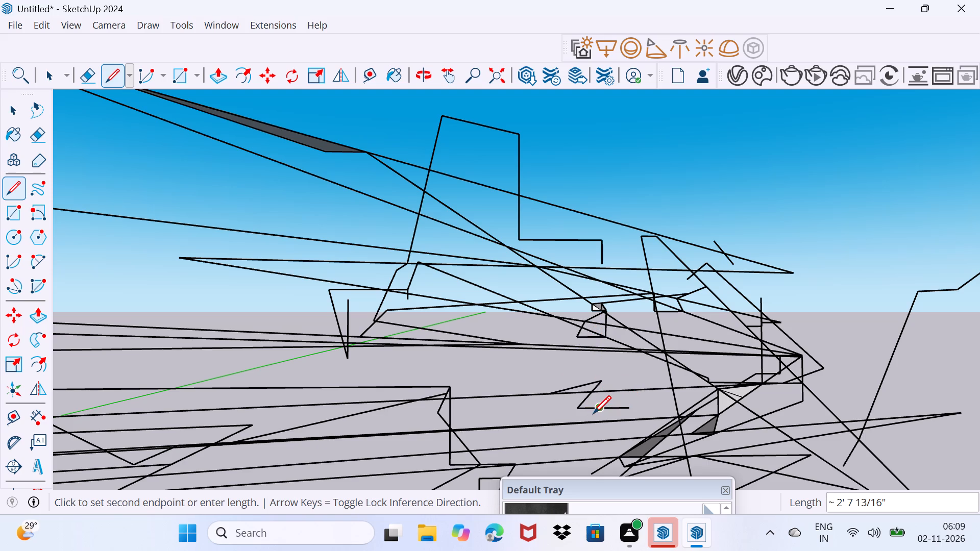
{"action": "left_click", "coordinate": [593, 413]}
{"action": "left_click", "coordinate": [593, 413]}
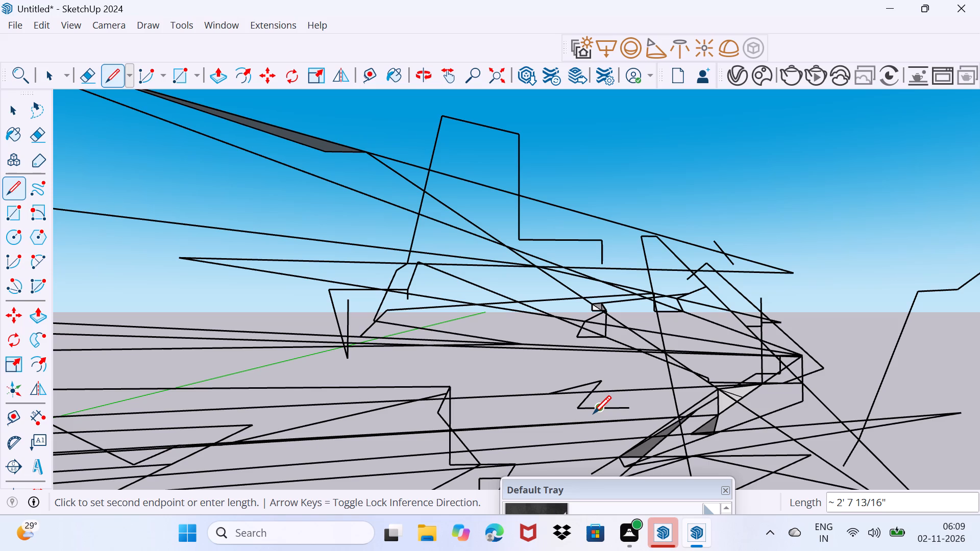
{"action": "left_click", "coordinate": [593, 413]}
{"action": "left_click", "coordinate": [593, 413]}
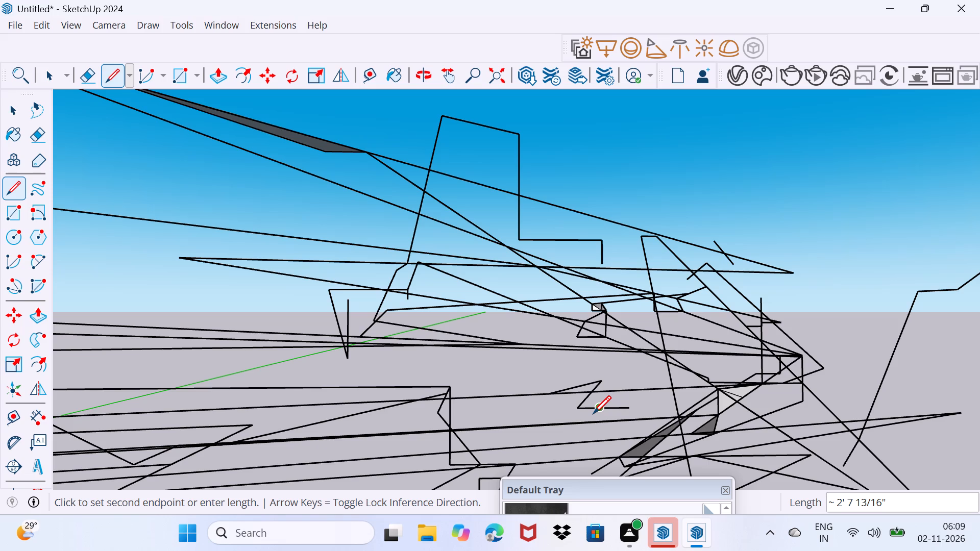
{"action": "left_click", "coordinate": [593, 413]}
Draw a bent edge from the Z shape's base up to the narrow peak's steep side, plus a short branch along the red axis.
{"action": "left_click", "coordinate": [592, 410]}
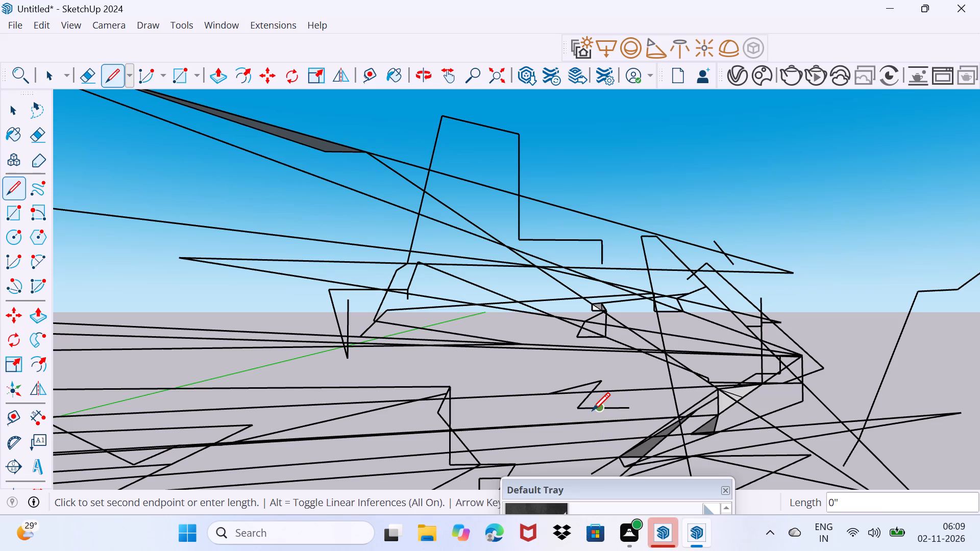
{"action": "left_click", "coordinate": [611, 395]}
{"action": "left_click_drag", "start_coordinate": [668, 345], "coordinate": [661, 348]}
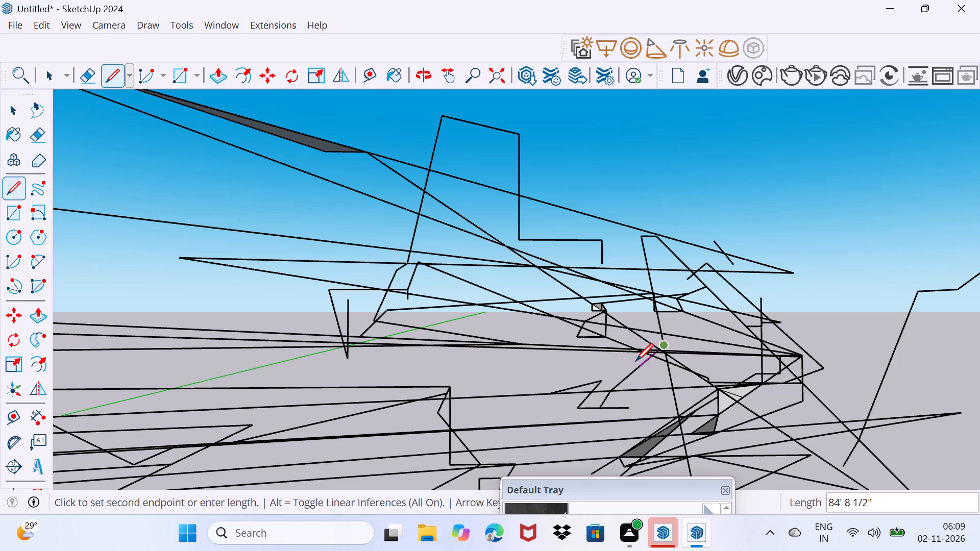
{"action": "left_click", "coordinate": [635, 361]}
{"action": "left_click", "coordinate": [635, 361]}
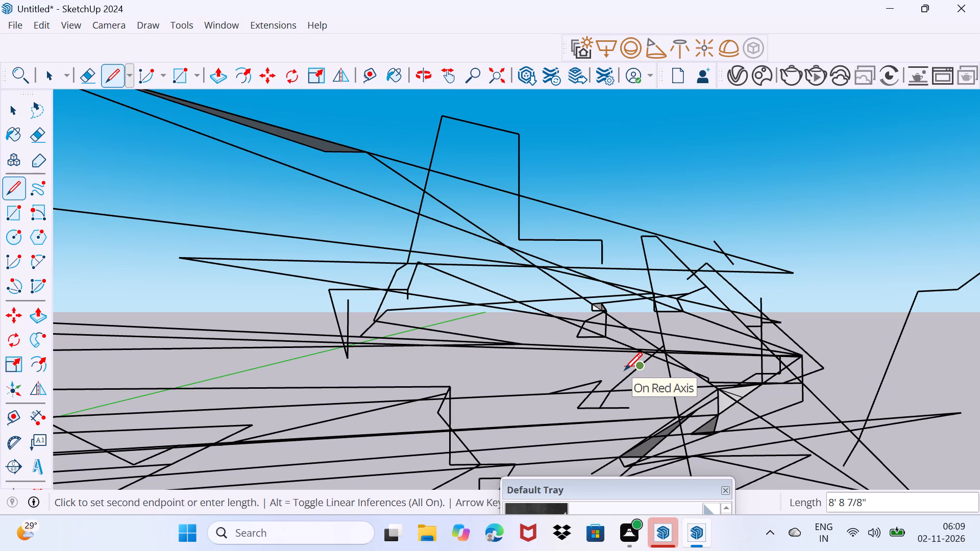
{"action": "left_click", "coordinate": [624, 370]}
{"action": "left_click", "coordinate": [642, 357]}
{"action": "left_click", "coordinate": [633, 368]}
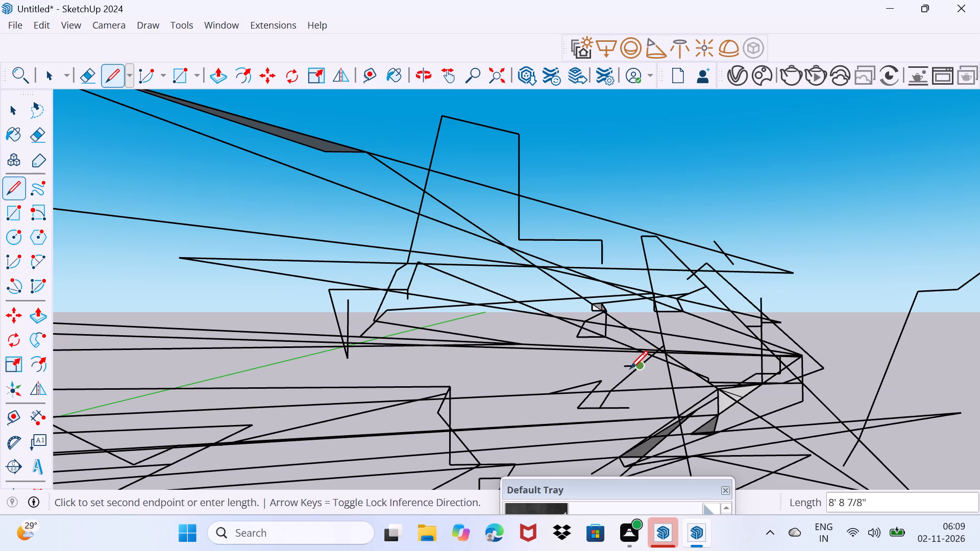
Lengthen the red-axis branch, draw a sloping edge from its end to the steep side, and return a short edge downward.
{"action": "left_click", "coordinate": [597, 376]}
{"action": "left_click", "coordinate": [629, 362]}
{"action": "left_click_drag", "start_coordinate": [595, 372], "coordinate": [604, 371]}
{"action": "left_click_drag", "start_coordinate": [676, 340], "coordinate": [675, 340]}
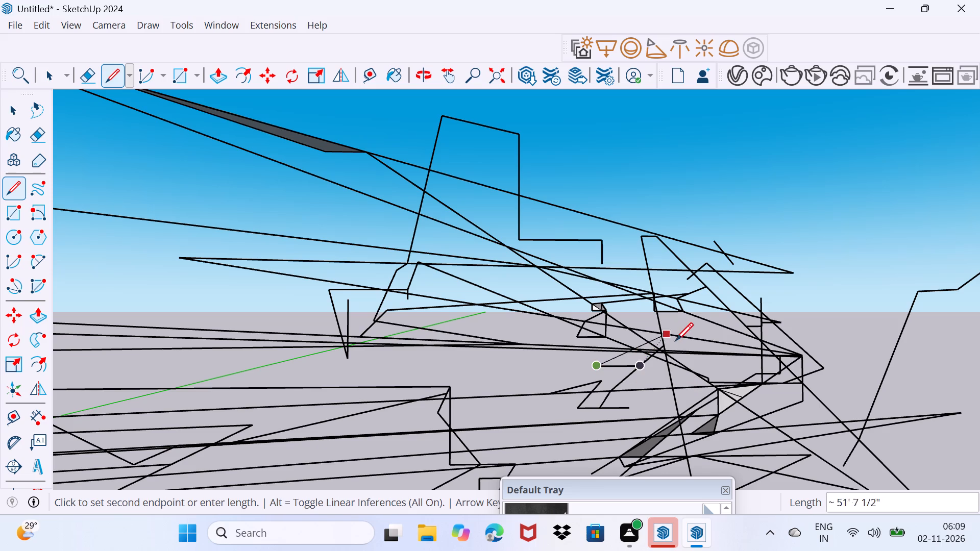
{"action": "left_click_drag", "start_coordinate": [675, 340], "coordinate": [671, 342]}
{"action": "left_click", "coordinate": [650, 355]}
{"action": "left_click", "coordinate": [651, 349]}
{"action": "left_click", "coordinate": [643, 353]}
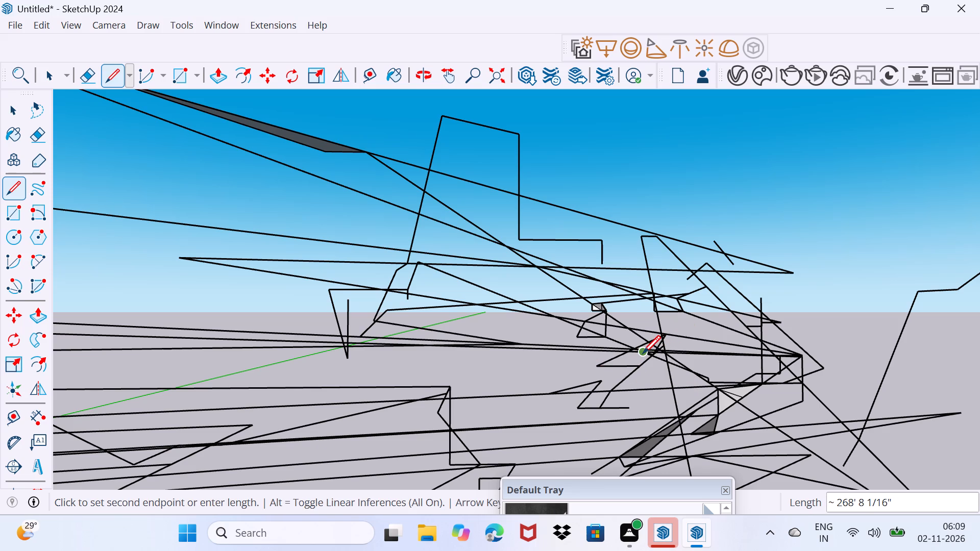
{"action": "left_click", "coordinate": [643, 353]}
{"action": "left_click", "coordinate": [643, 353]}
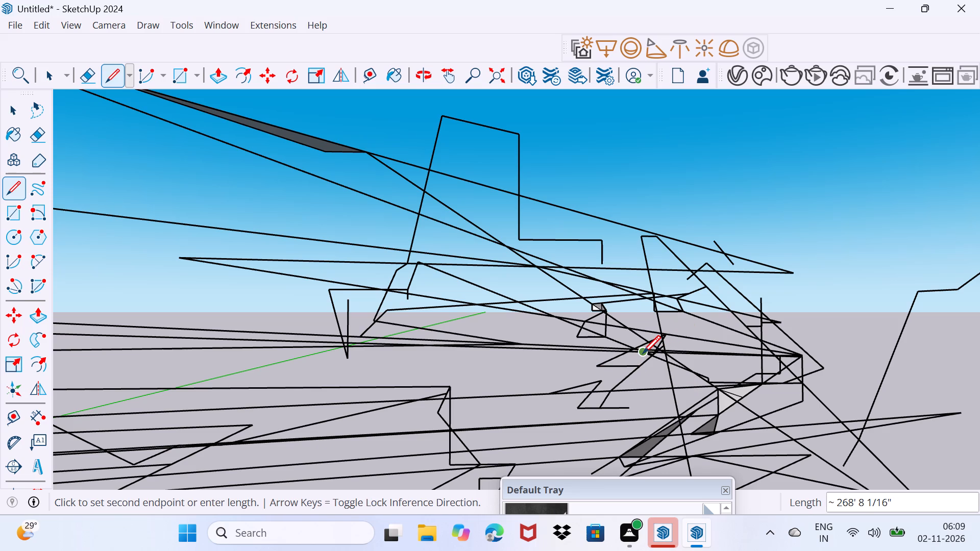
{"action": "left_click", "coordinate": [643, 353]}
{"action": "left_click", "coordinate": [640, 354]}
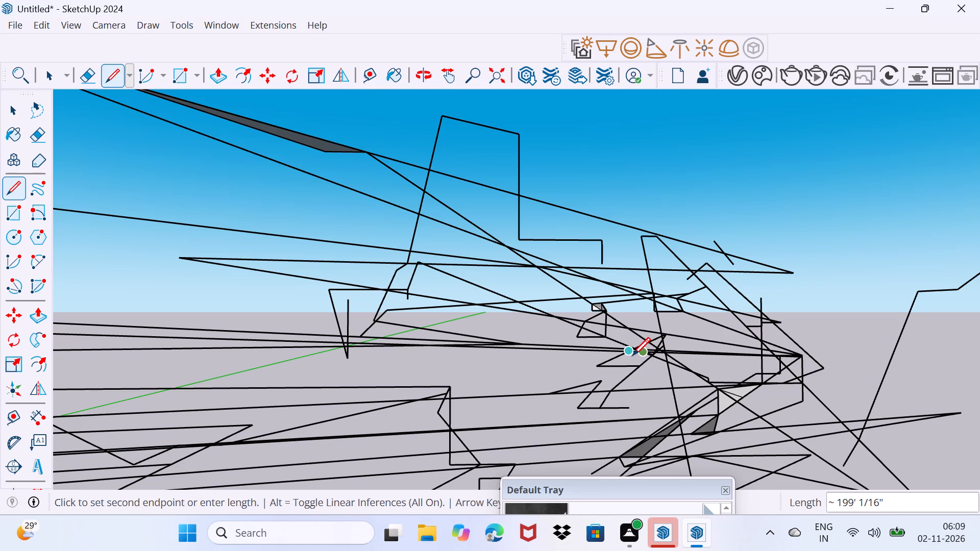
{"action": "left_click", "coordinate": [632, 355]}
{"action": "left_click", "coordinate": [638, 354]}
Draw a long edge from the last endpoint up near the horizon, followed by a sloping edge down to the near-horizontal lines.
{"action": "left_click_drag", "start_coordinate": [637, 354], "coordinate": [563, 330]}
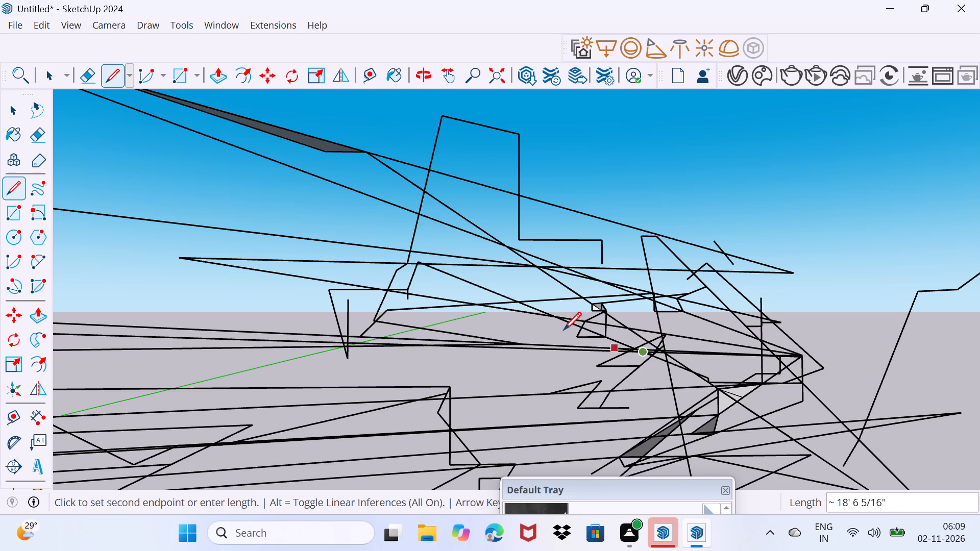
{"action": "left_click_drag", "start_coordinate": [563, 330], "coordinate": [543, 320]}
{"action": "left_click_drag", "start_coordinate": [537, 322], "coordinate": [523, 336]}
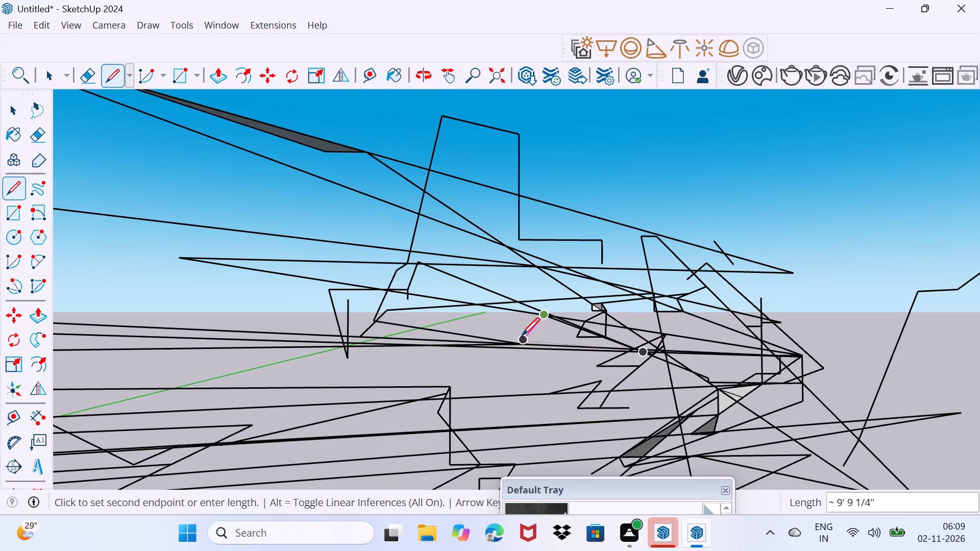
{"action": "left_click", "coordinate": [511, 342]}
Close a downward-pointing triangular face hanging from the near-horizontal lines.
{"action": "left_click", "coordinate": [480, 351]}
{"action": "left_click", "coordinate": [502, 340]}
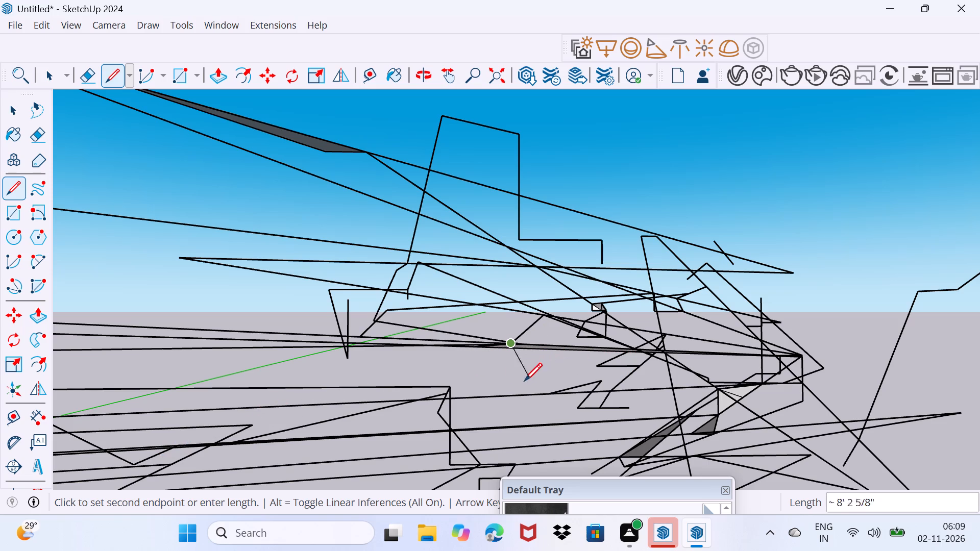
{"action": "left_click", "coordinate": [505, 392]}
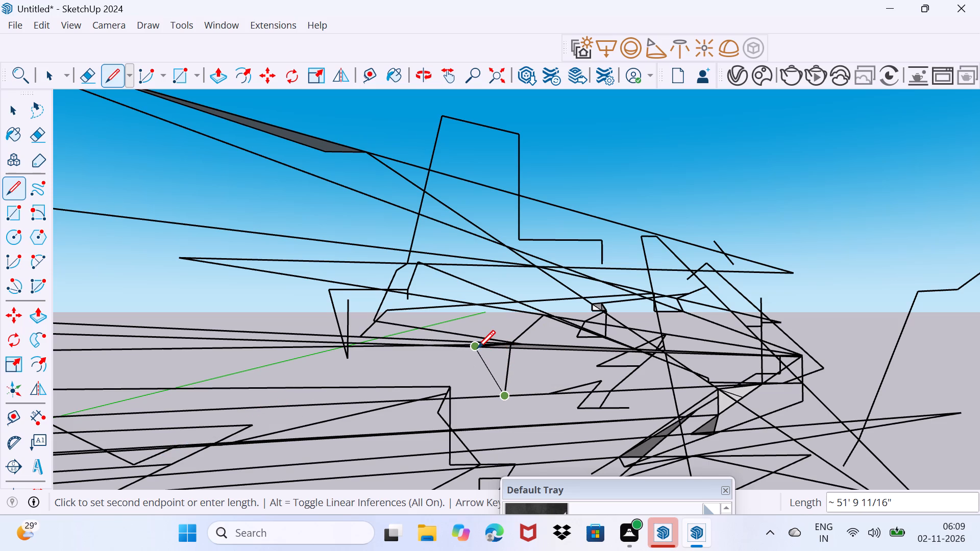
{"action": "left_click", "coordinate": [477, 348]}
Draw a short horizontal edge beside the triangular face, with a short vertical drop from its outer end.
{"action": "left_click", "coordinate": [460, 357]}
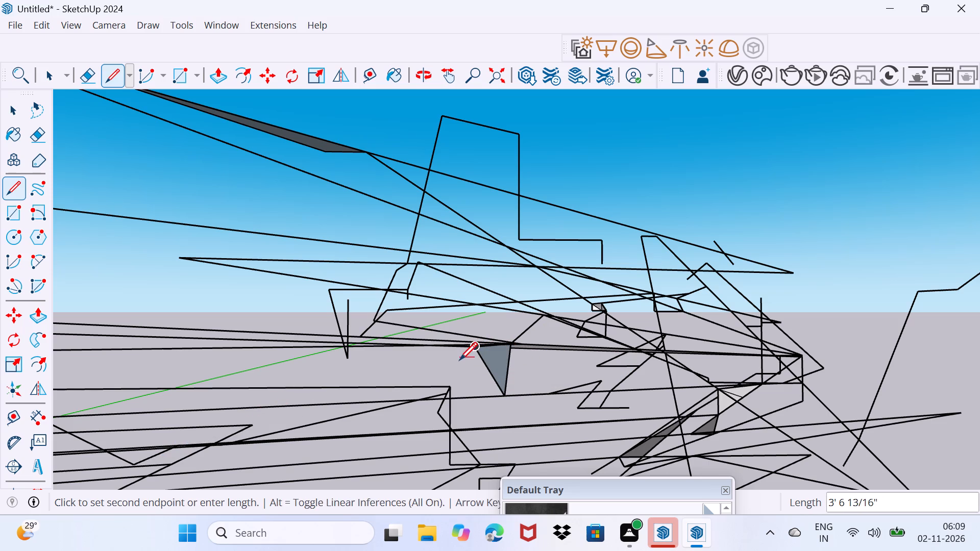
{"action": "left_click", "coordinate": [459, 361]}
{"action": "left_click", "coordinate": [459, 368]}
{"action": "left_click", "coordinate": [459, 377]}
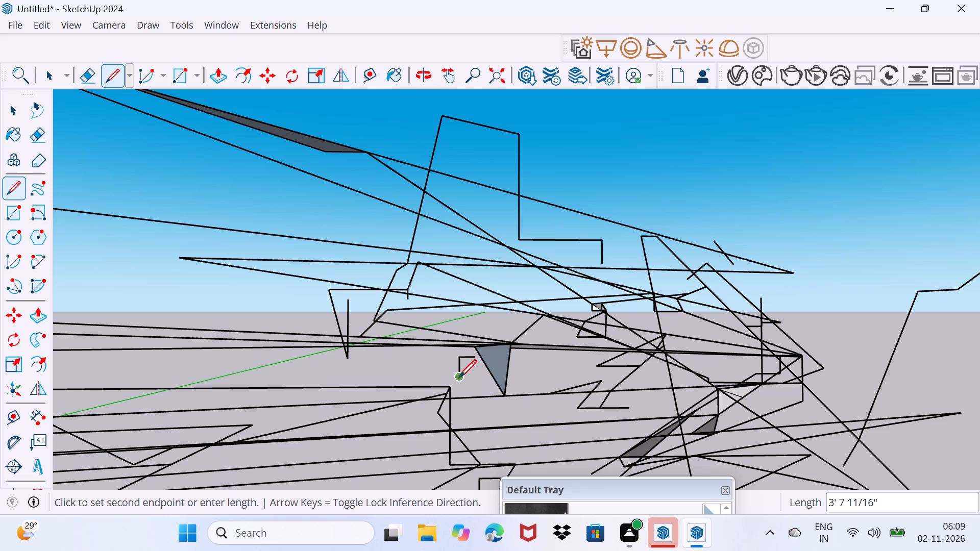
Extend the small outline beside the triangular face to the near-horizontal lines with a sloping edge, and draw a short edge back down.
{"action": "left_click_drag", "start_coordinate": [471, 371], "coordinate": [503, 360]}
{"action": "left_click", "coordinate": [545, 350]}
{"action": "left_click", "coordinate": [515, 371]}
{"action": "left_click", "coordinate": [522, 366]}
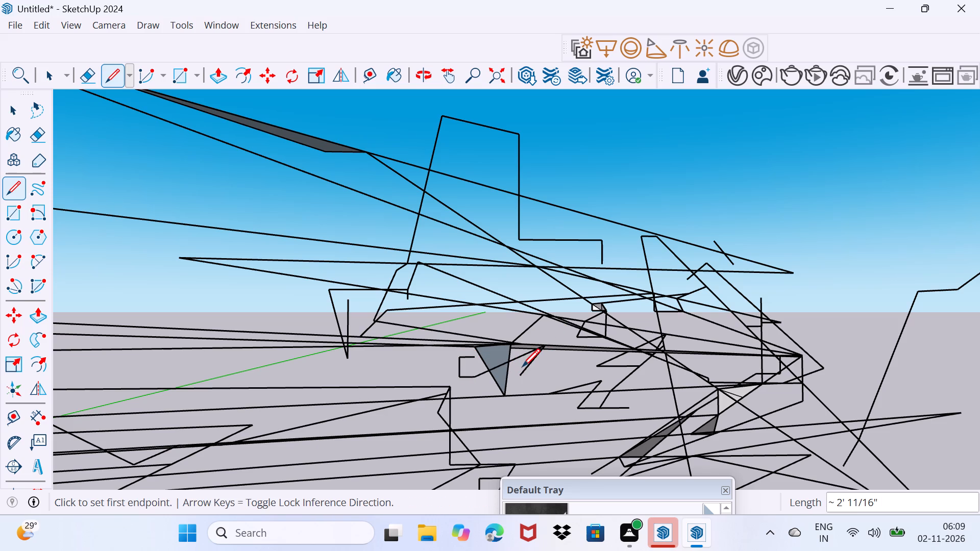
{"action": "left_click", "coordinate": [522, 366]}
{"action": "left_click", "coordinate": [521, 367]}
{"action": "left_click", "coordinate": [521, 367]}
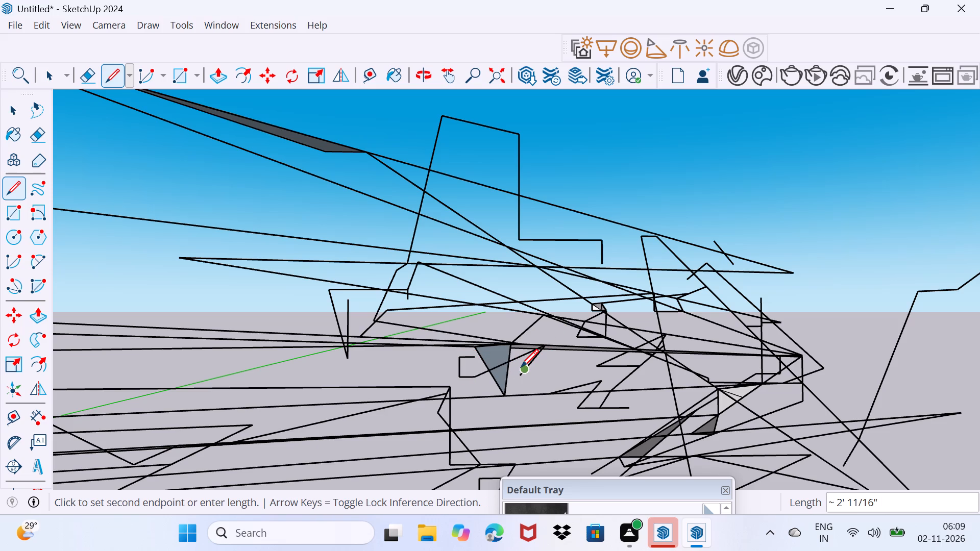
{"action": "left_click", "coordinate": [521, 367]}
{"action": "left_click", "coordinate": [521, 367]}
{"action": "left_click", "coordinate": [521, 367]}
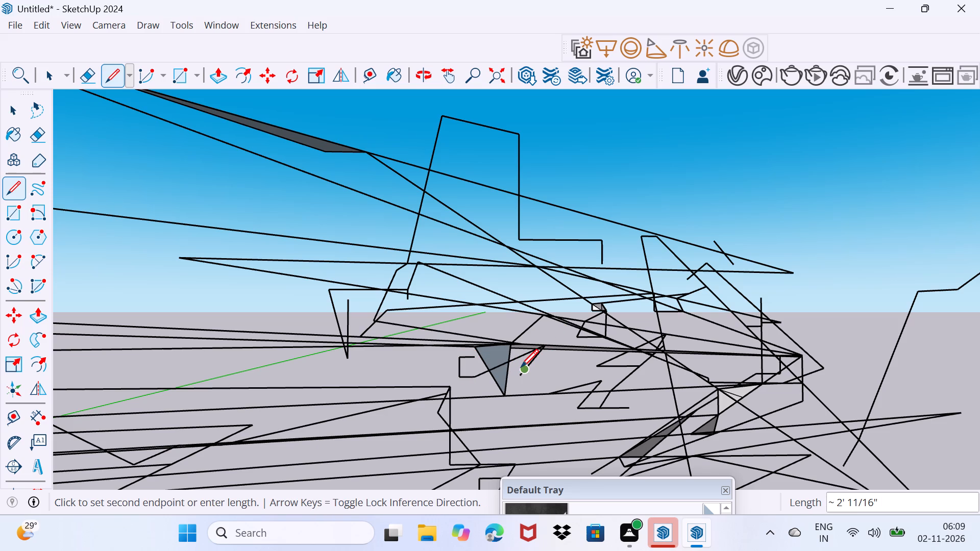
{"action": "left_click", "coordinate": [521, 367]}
Draw closely spaced sloping edges from the short edge's lower end up toward the small outline just below the horizon.
{"action": "left_click", "coordinate": [596, 330]}
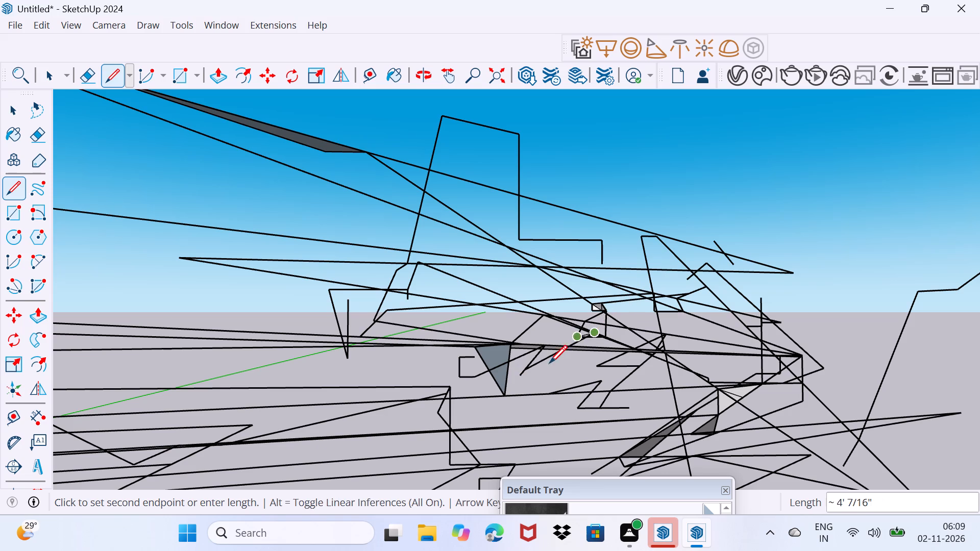
{"action": "left_click_drag", "start_coordinate": [565, 356], "coordinate": [569, 351]}
{"action": "left_click_drag", "start_coordinate": [588, 333], "coordinate": [529, 383]}
{"action": "left_click_drag", "start_coordinate": [532, 377], "coordinate": [540, 372]}
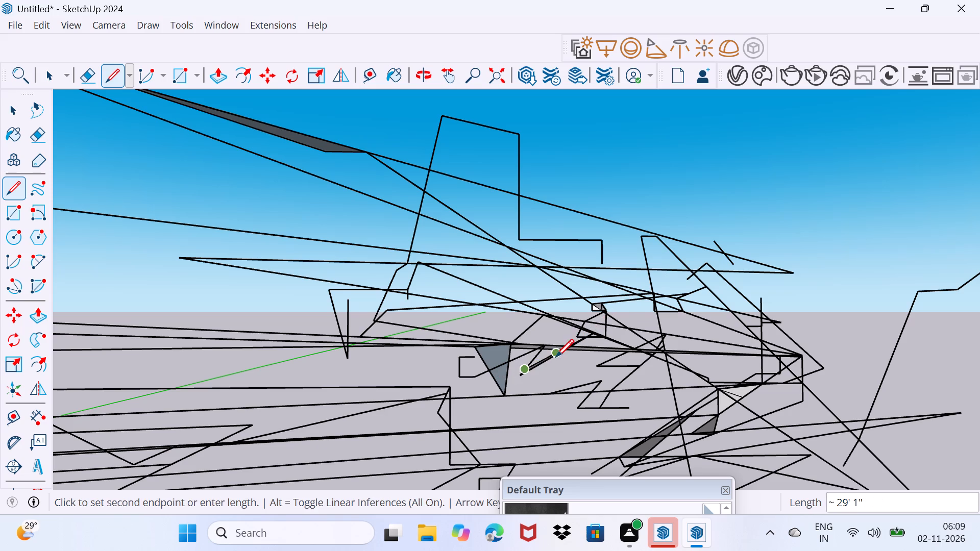
{"action": "left_click_drag", "start_coordinate": [557, 355], "coordinate": [537, 376]}
Draw a zigzag beside them: a downward edge about 104' 5" long, an edge rising back up, and a short horizontal edge.
{"action": "left_click", "coordinate": [537, 376]}
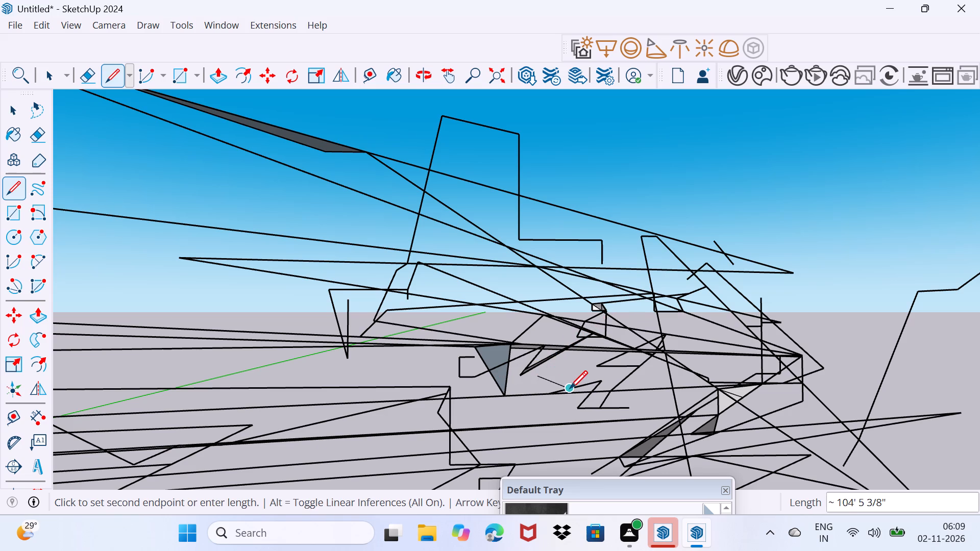
{"action": "left_click", "coordinate": [570, 387]}
{"action": "left_click", "coordinate": [572, 380]}
{"action": "left_click", "coordinate": [572, 380]}
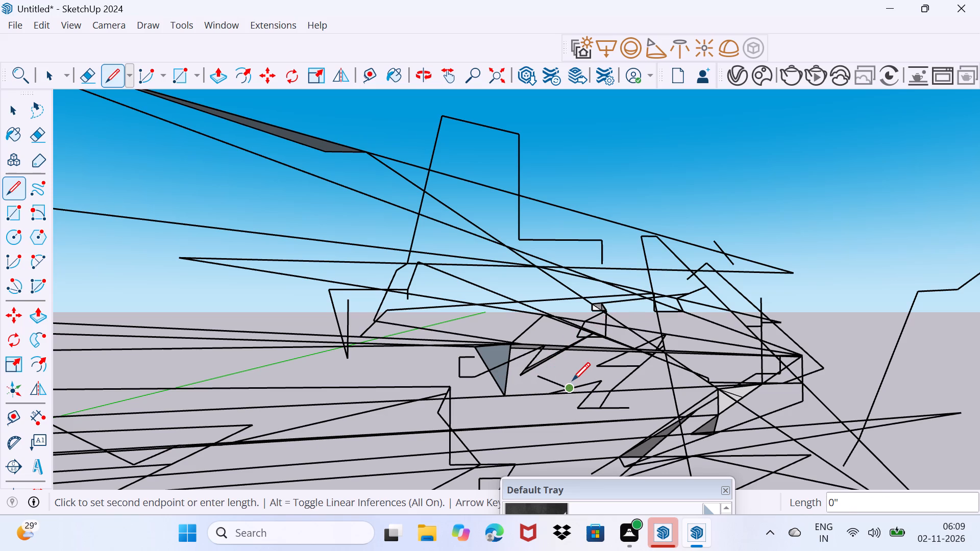
{"action": "left_click", "coordinate": [563, 380]}
{"action": "left_click", "coordinate": [563, 380]}
{"action": "left_click", "coordinate": [584, 363]}
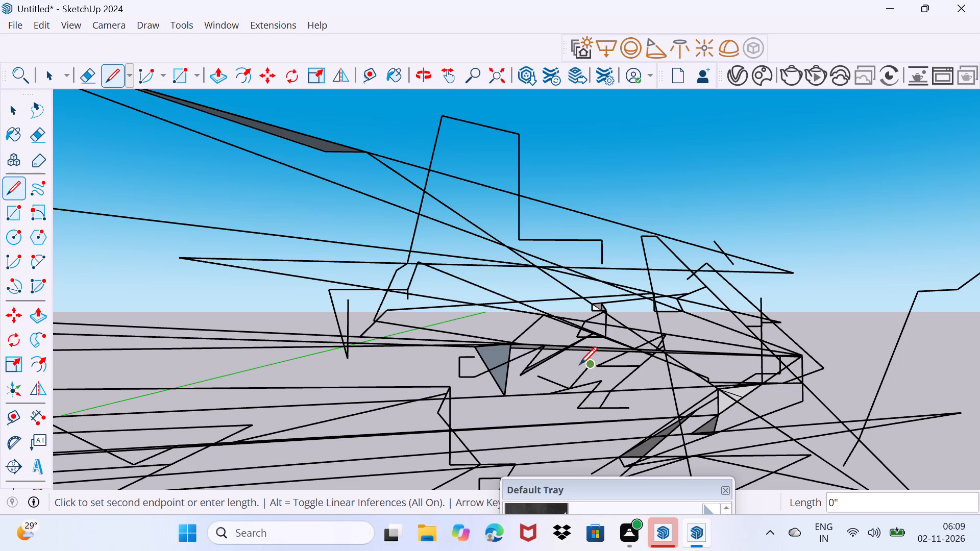
{"action": "left_click", "coordinate": [569, 369]}
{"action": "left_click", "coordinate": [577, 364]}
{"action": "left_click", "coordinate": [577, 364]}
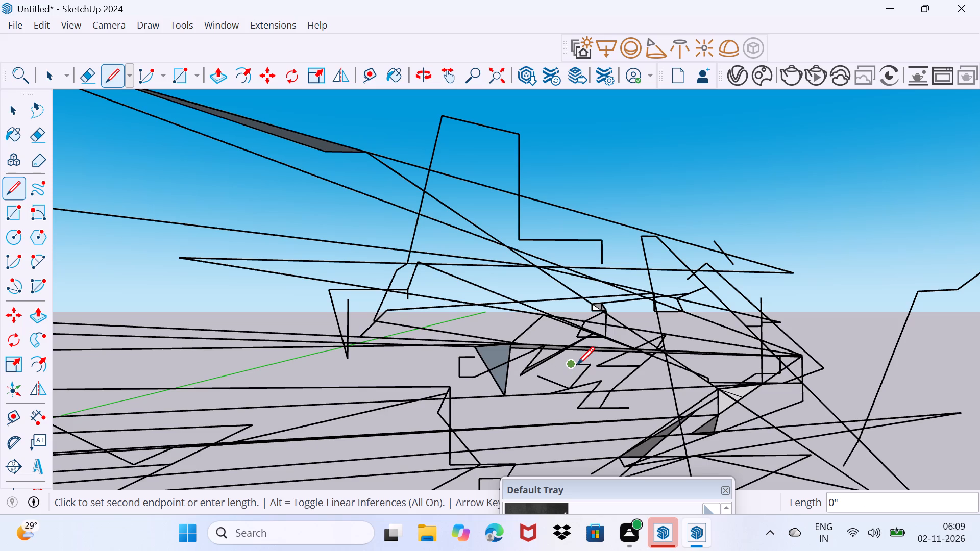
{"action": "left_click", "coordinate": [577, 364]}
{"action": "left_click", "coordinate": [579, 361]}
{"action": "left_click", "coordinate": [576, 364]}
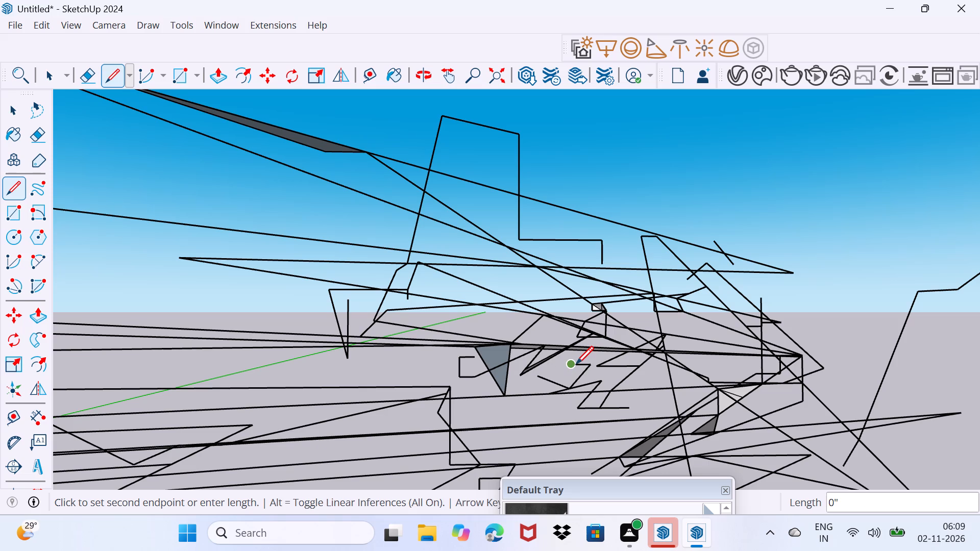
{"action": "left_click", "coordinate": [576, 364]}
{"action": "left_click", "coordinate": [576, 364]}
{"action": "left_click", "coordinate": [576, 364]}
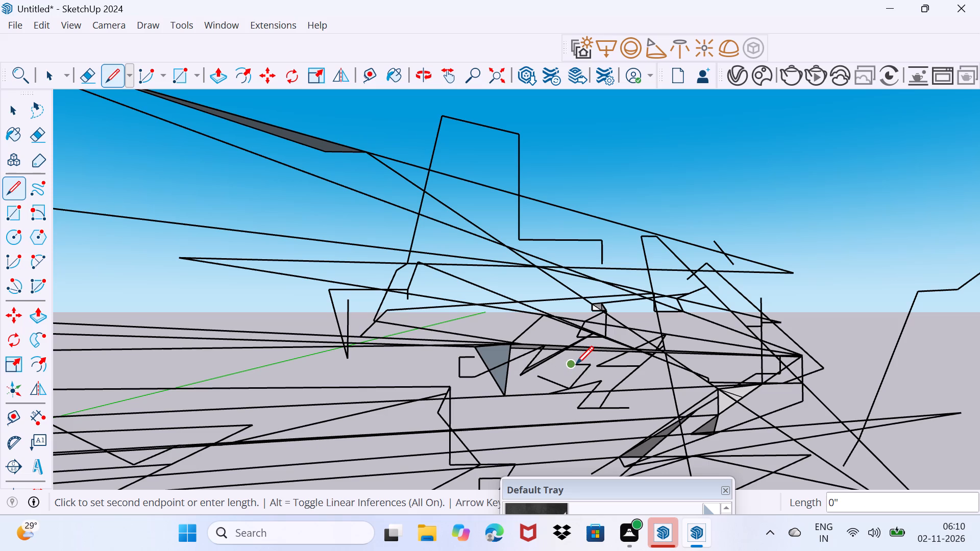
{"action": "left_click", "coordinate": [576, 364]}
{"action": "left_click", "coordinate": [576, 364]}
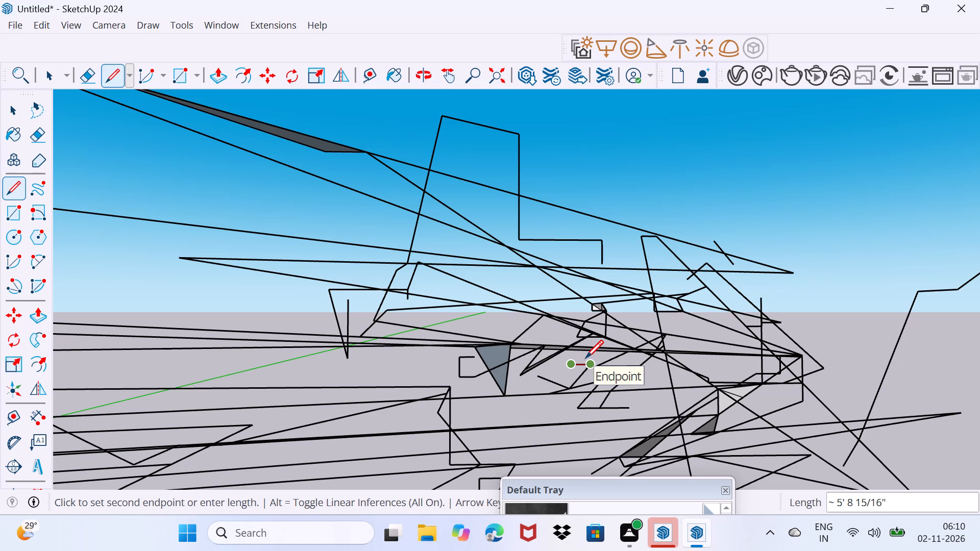
Trace over the zigzag's short horizontal edge and draw a short vertical edge down from its free end.
{"action": "left_click", "coordinate": [585, 358]}
{"action": "left_click", "coordinate": [587, 356]}
{"action": "left_click", "coordinate": [575, 361]}
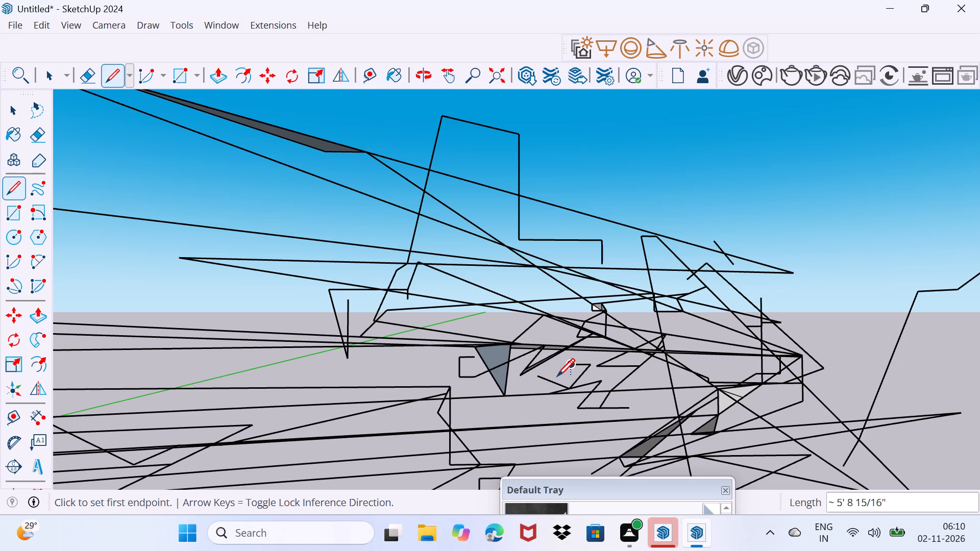
{"action": "left_click", "coordinate": [557, 376]}
Draw sloping edges from the top of the zigzag up to the lower end of the vertical line below the horizon.
{"action": "left_click", "coordinate": [571, 357]}
{"action": "left_click", "coordinate": [565, 360]}
{"action": "left_click", "coordinate": [568, 360]}
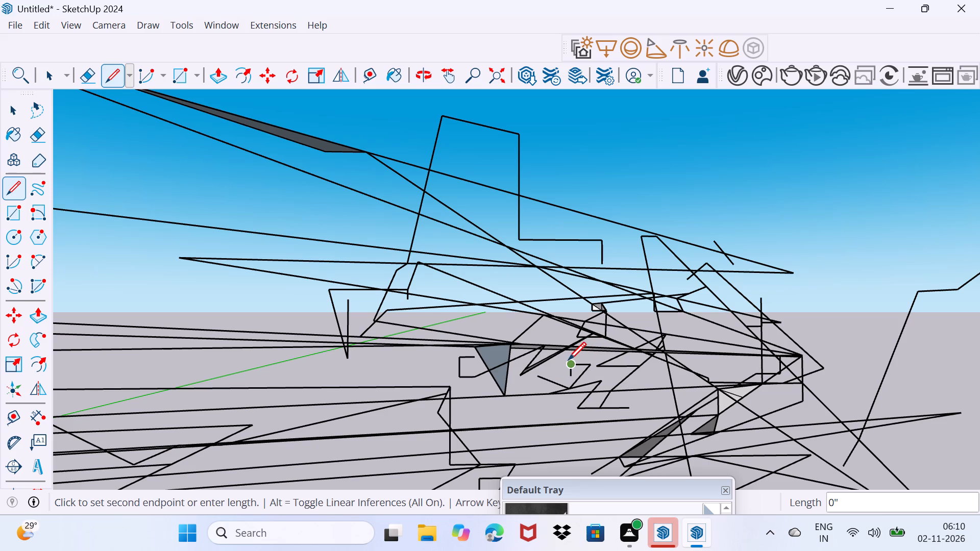
{"action": "left_click", "coordinate": [583, 350]}
{"action": "left_click", "coordinate": [575, 354]}
{"action": "left_click", "coordinate": [575, 354]}
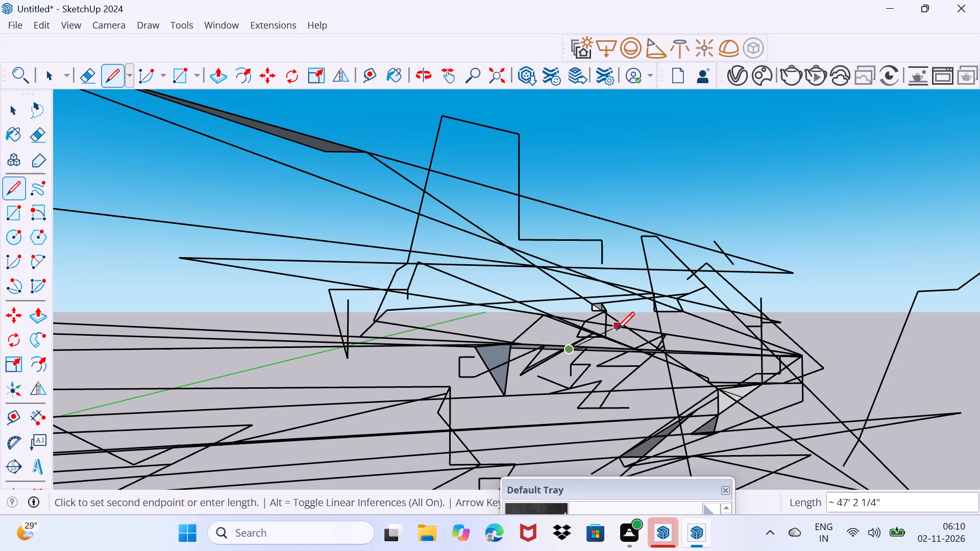
{"action": "left_click", "coordinate": [604, 338]}
{"action": "left_click", "coordinate": [593, 350]}
{"action": "left_click", "coordinate": [606, 337]}
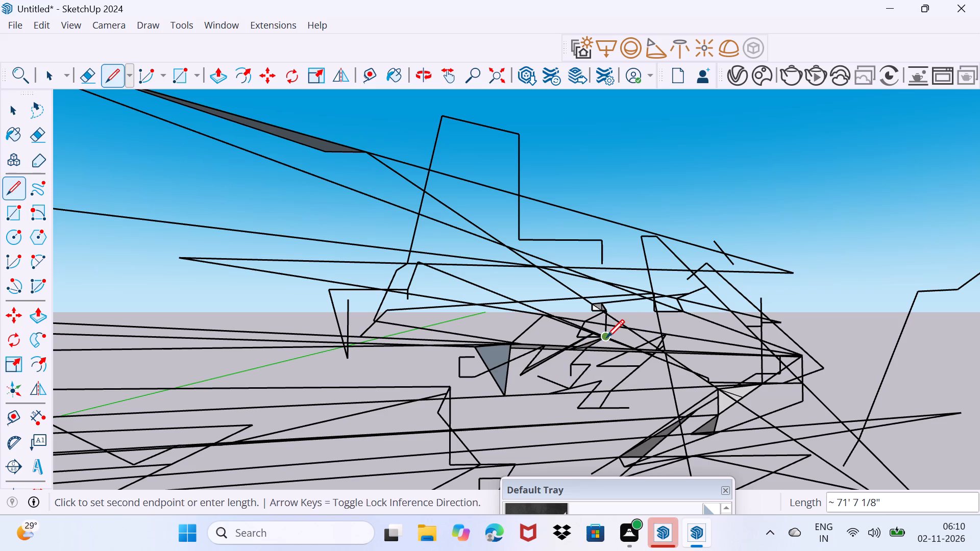
{"action": "double_click", "coordinate": [587, 353]}
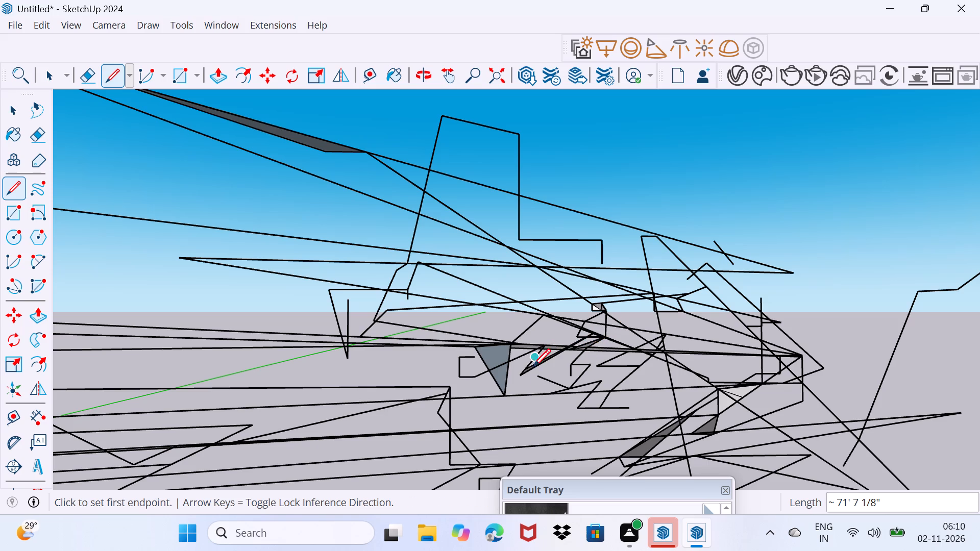
Close a narrow sloping face between the zigzag's top end and the extended vertical line below the horizon.
{"action": "left_click", "coordinate": [580, 358]}
{"action": "left_click", "coordinate": [581, 360]}
{"action": "left_click_drag", "start_coordinate": [581, 360], "coordinate": [587, 359]}
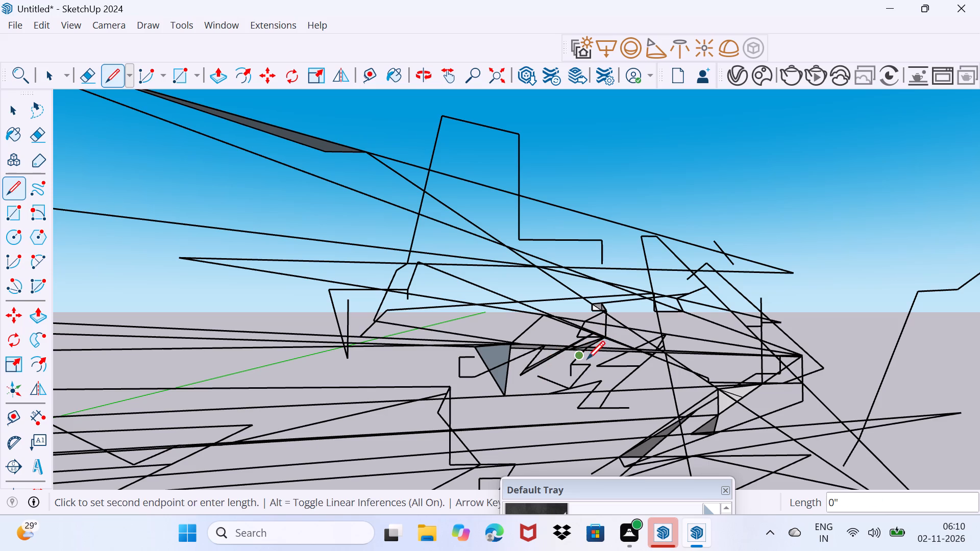
{"action": "left_click_drag", "start_coordinate": [587, 359], "coordinate": [587, 358]}
{"action": "left_click", "coordinate": [614, 343]}
{"action": "left_click", "coordinate": [615, 348]}
{"action": "left_click", "coordinate": [610, 353]}
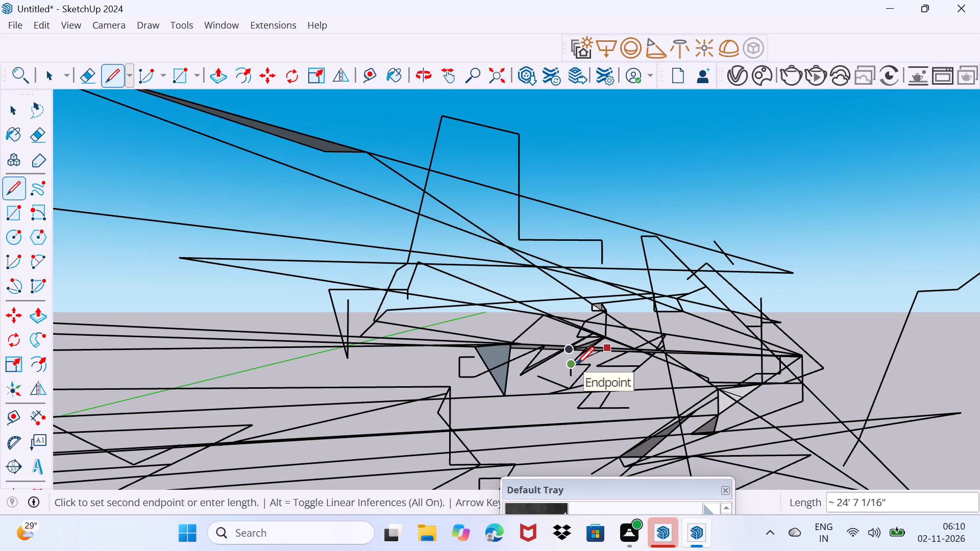
{"action": "left_click", "coordinate": [577, 364]}
{"action": "left_click", "coordinate": [604, 327]}
{"action": "left_click", "coordinate": [607, 355]}
{"action": "left_click_drag", "start_coordinate": [611, 347], "coordinate": [606, 354]}
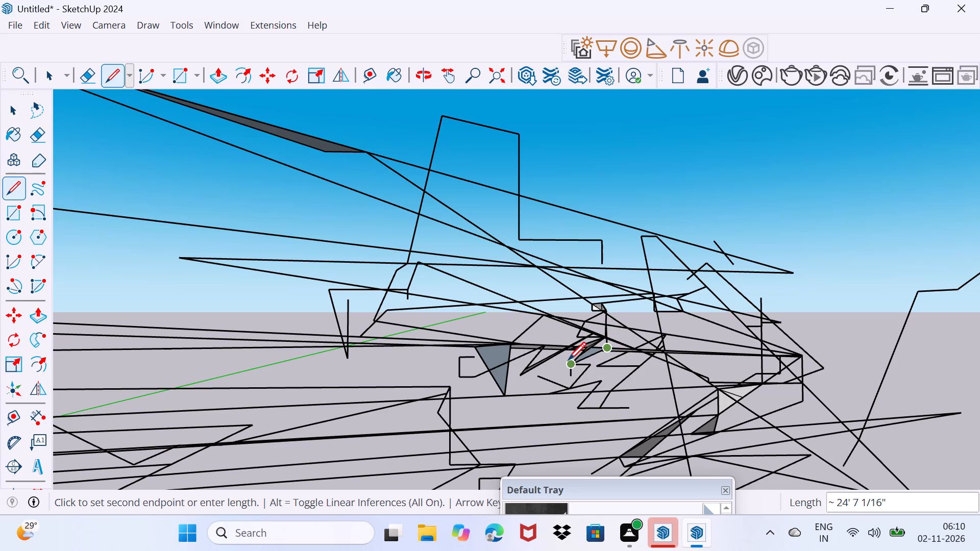
Draw a sloping edge about 26' 7" long up to the vertical line's top, closing a small triangular face.
{"action": "left_click", "coordinate": [568, 360]}
{"action": "left_click", "coordinate": [589, 334]}
{"action": "left_click", "coordinate": [606, 309]}
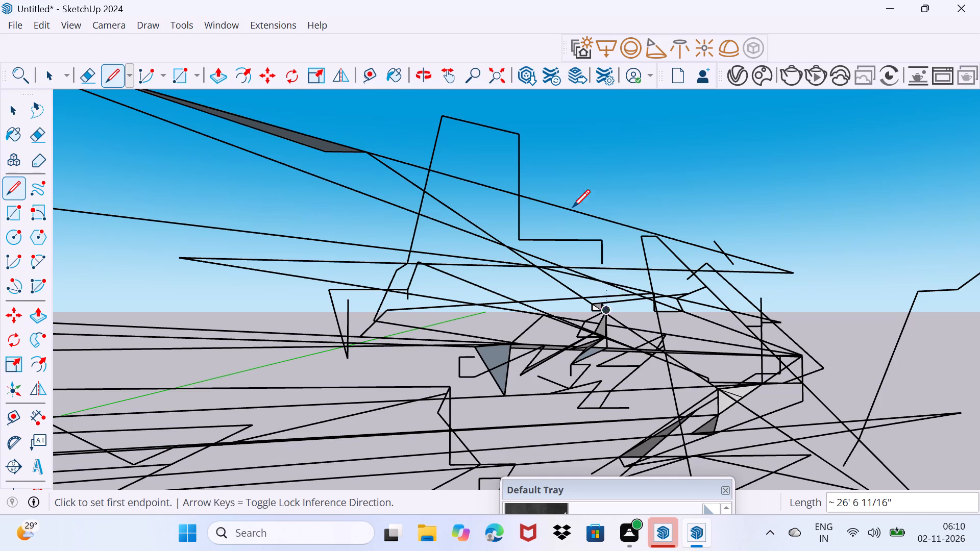
Close two triangular faces atop the tall outline with a diagonal about 17' 7" and a horizontal edge about 16' 10" long.
{"action": "left_click", "coordinate": [445, 122]}
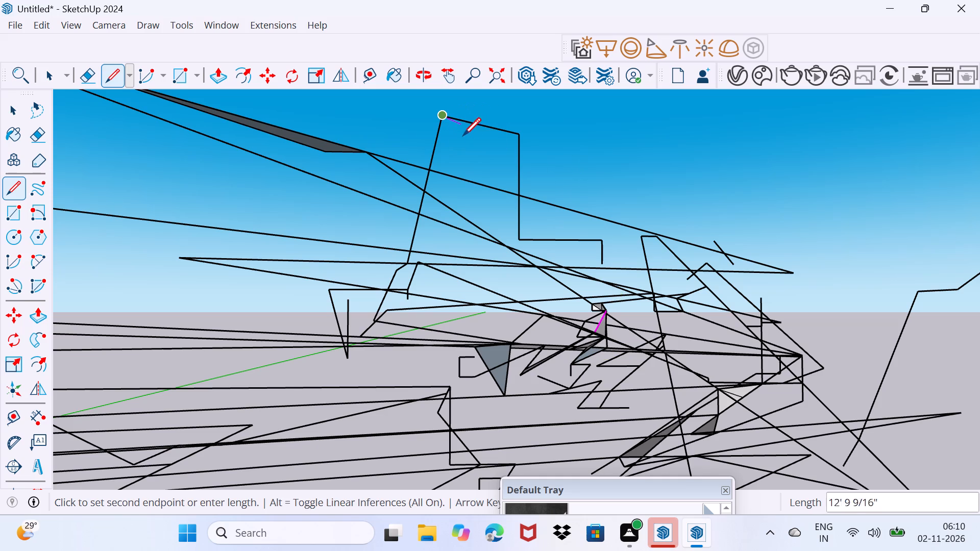
{"action": "left_click", "coordinate": [518, 167]}
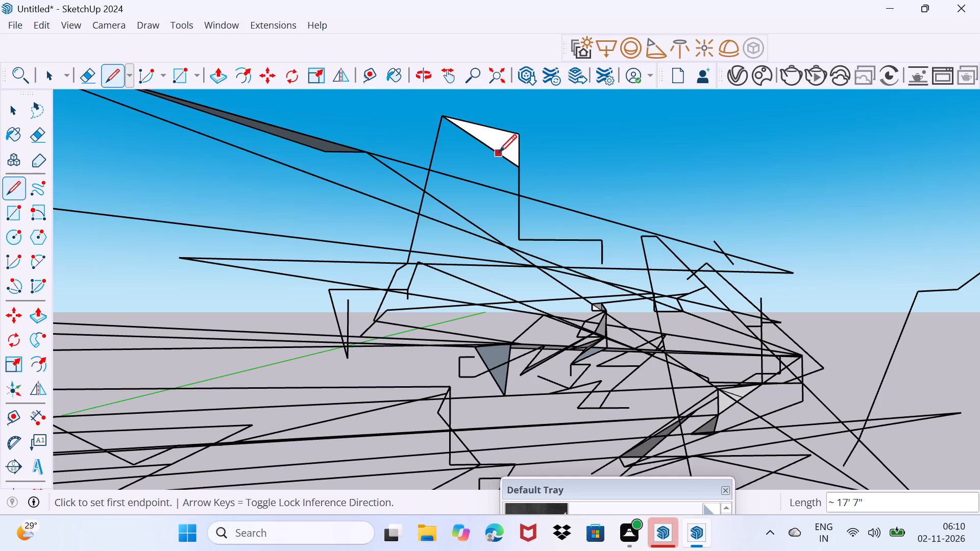
{"action": "left_click", "coordinate": [525, 174]}
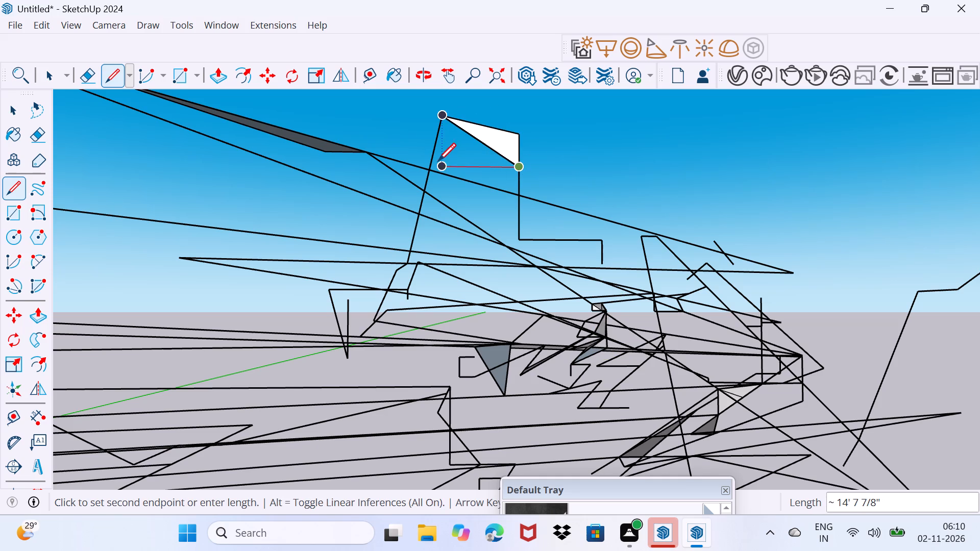
{"action": "left_click", "coordinate": [437, 161]}
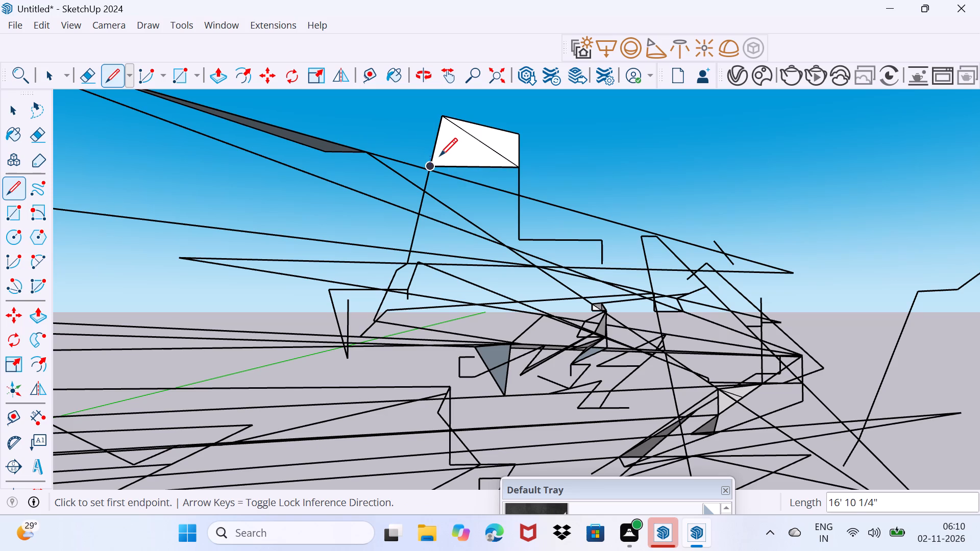
Draw several short edges around the new face's lower corner on the steep side, including a sloping one about 4' 10" long.
{"action": "left_click", "coordinate": [439, 155]}
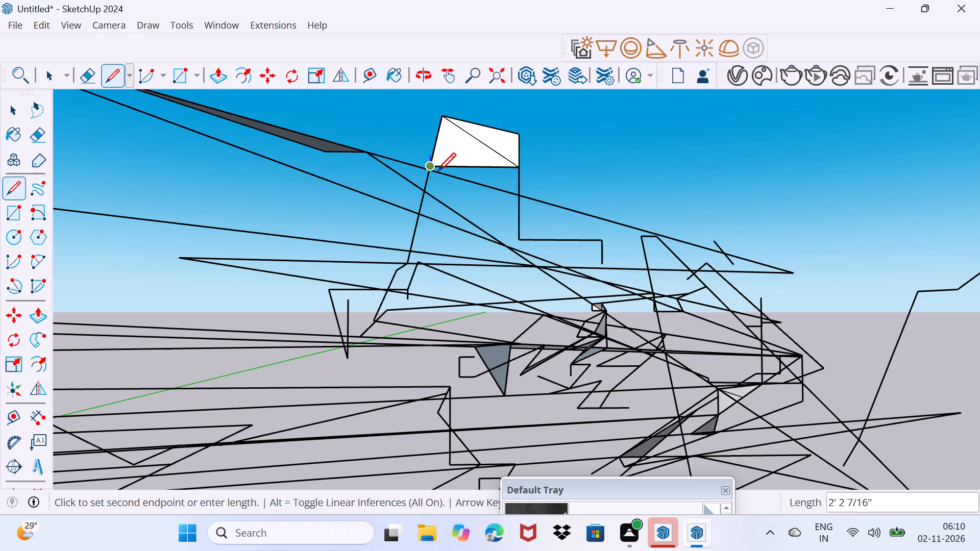
{"action": "left_click", "coordinate": [438, 169]}
{"action": "left_click", "coordinate": [439, 170]}
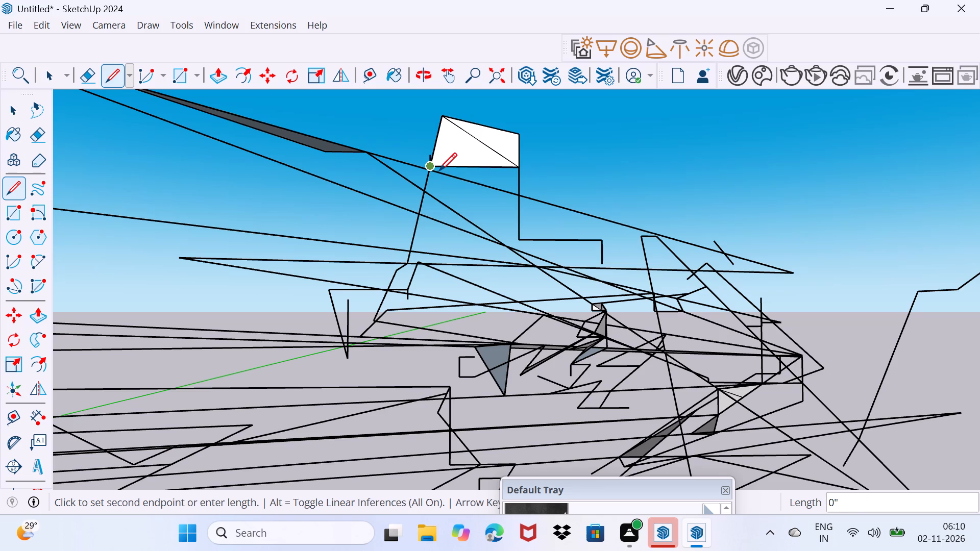
{"action": "left_click", "coordinate": [439, 170]}
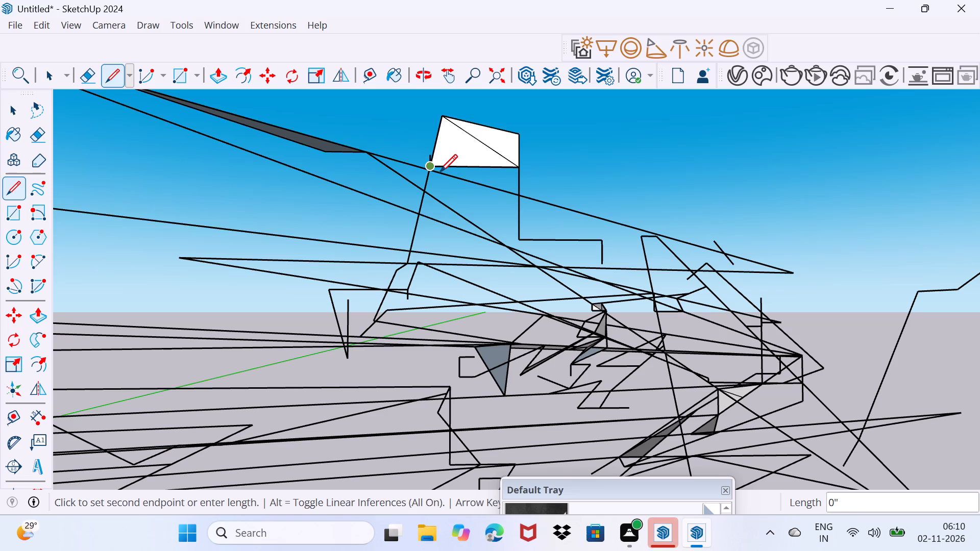
{"action": "left_click", "coordinate": [439, 172]}
{"action": "left_click", "coordinate": [441, 179]}
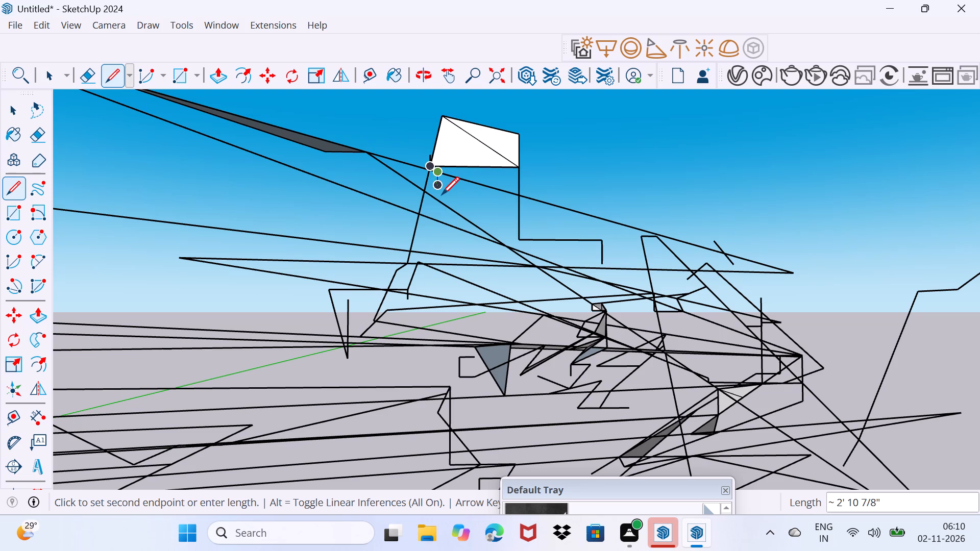
{"action": "left_click", "coordinate": [448, 180]}
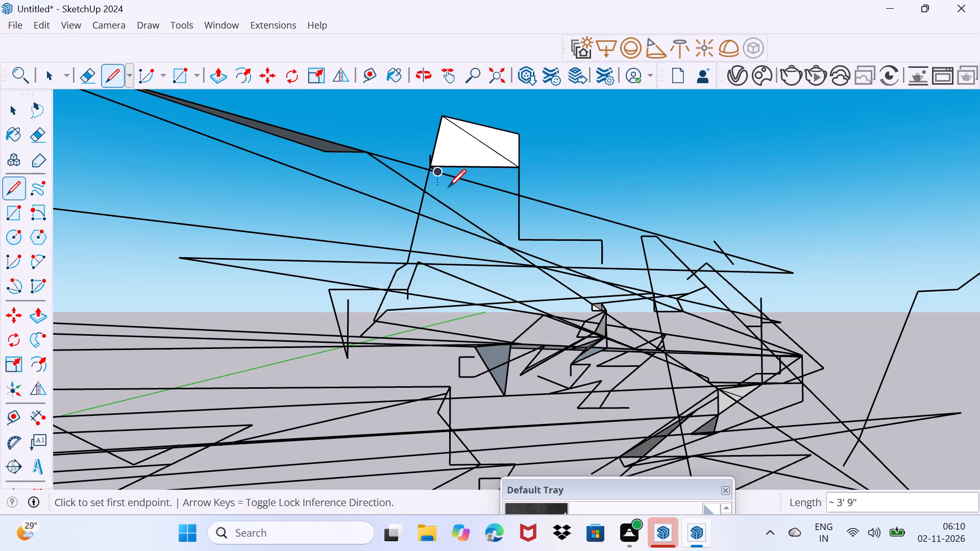
{"action": "left_click", "coordinate": [448, 187]}
{"action": "left_click", "coordinate": [445, 195]}
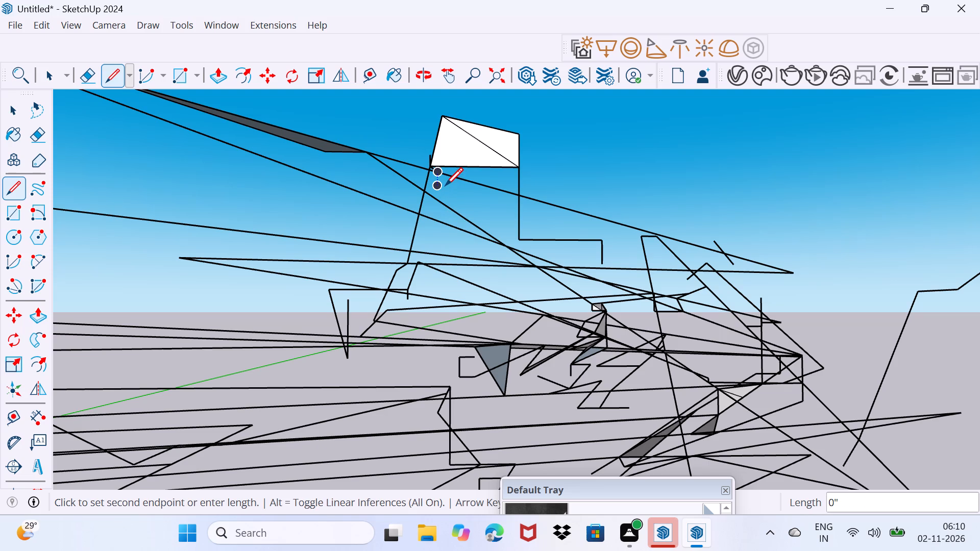
{"action": "left_click", "coordinate": [446, 183]}
{"action": "left_click", "coordinate": [446, 183]}
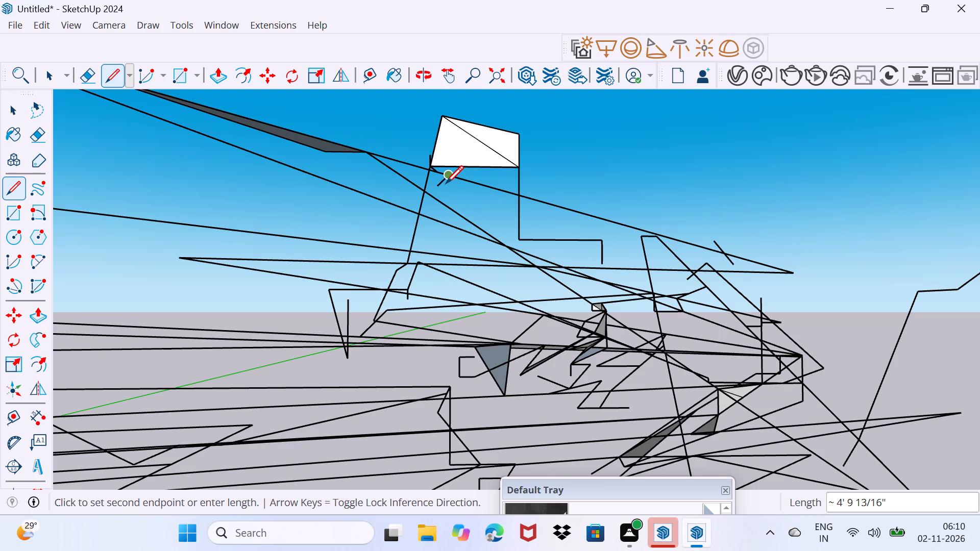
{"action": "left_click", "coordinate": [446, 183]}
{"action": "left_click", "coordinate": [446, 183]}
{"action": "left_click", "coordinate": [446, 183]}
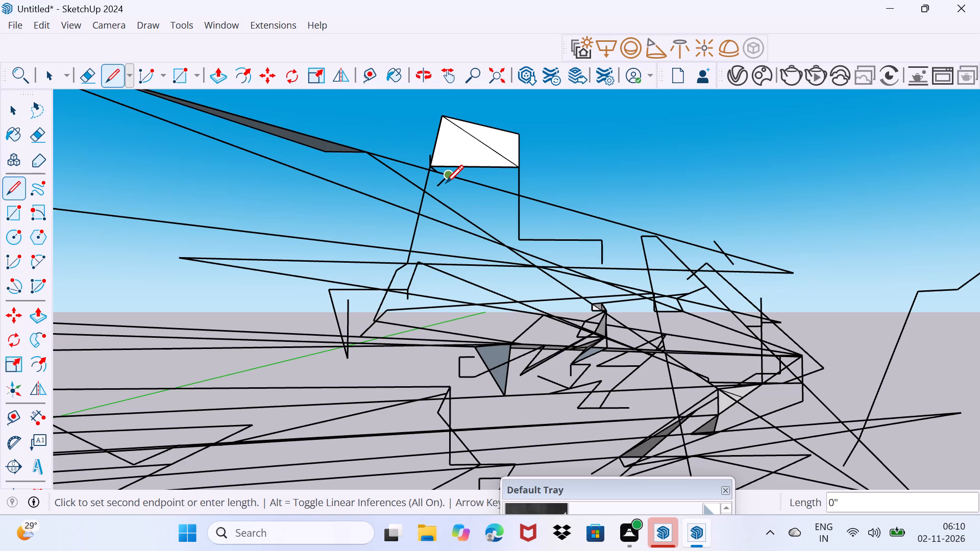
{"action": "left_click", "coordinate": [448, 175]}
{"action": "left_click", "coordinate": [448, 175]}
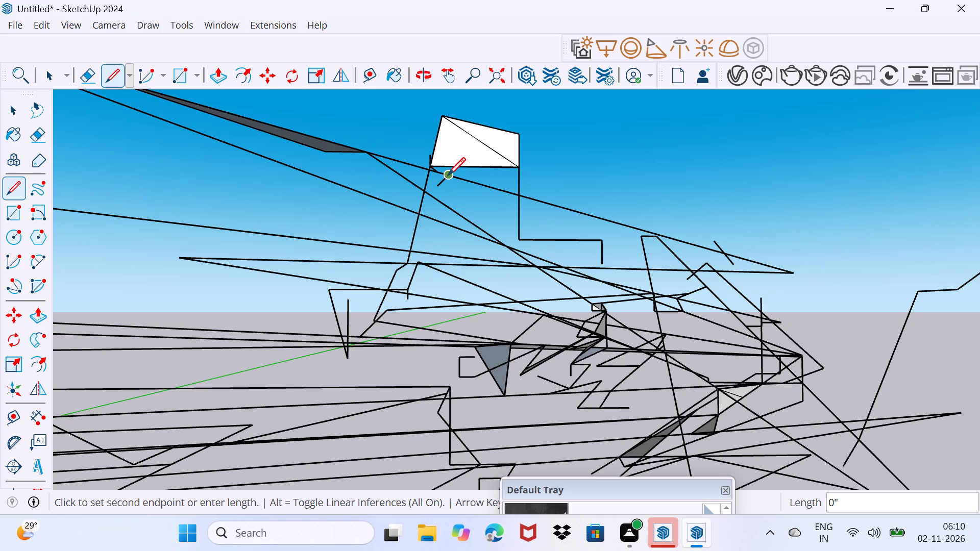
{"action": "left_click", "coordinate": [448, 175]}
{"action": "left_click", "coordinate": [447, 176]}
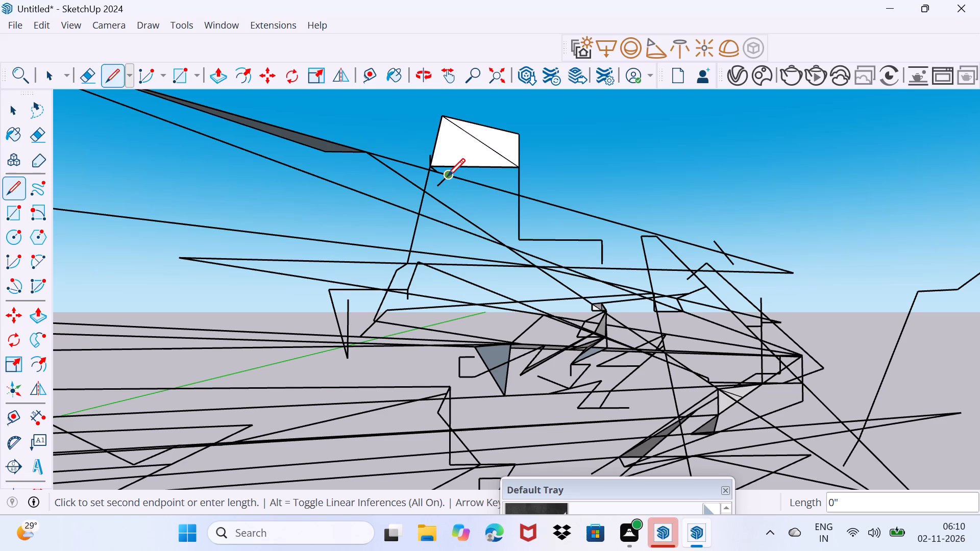
Draw connected short edges beneath the white face: a slope up to its base, a vertical down, and a slope to the crossing line.
{"action": "left_click", "coordinate": [447, 176]}
{"action": "left_click", "coordinate": [447, 176]}
{"action": "left_click", "coordinate": [463, 164]}
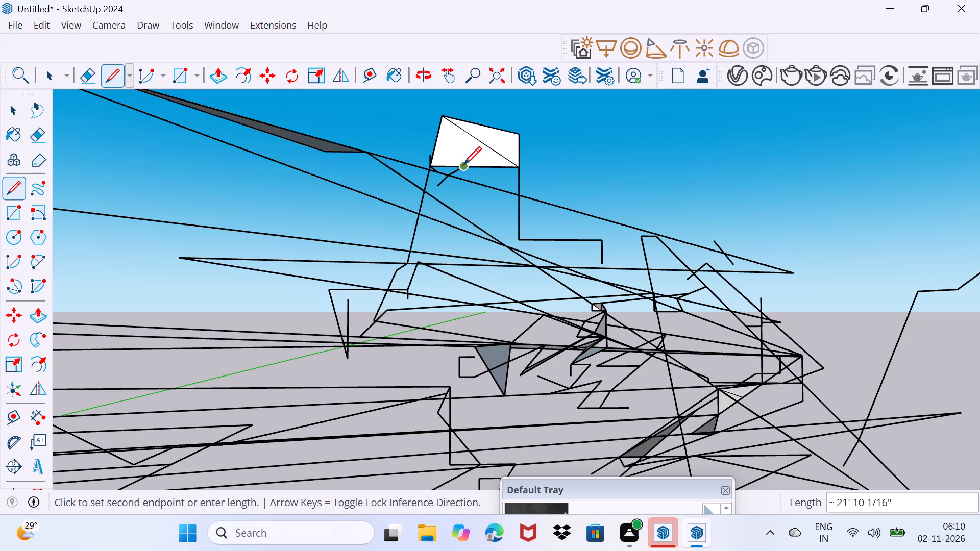
{"action": "left_click", "coordinate": [459, 198]}
{"action": "left_click", "coordinate": [455, 219]}
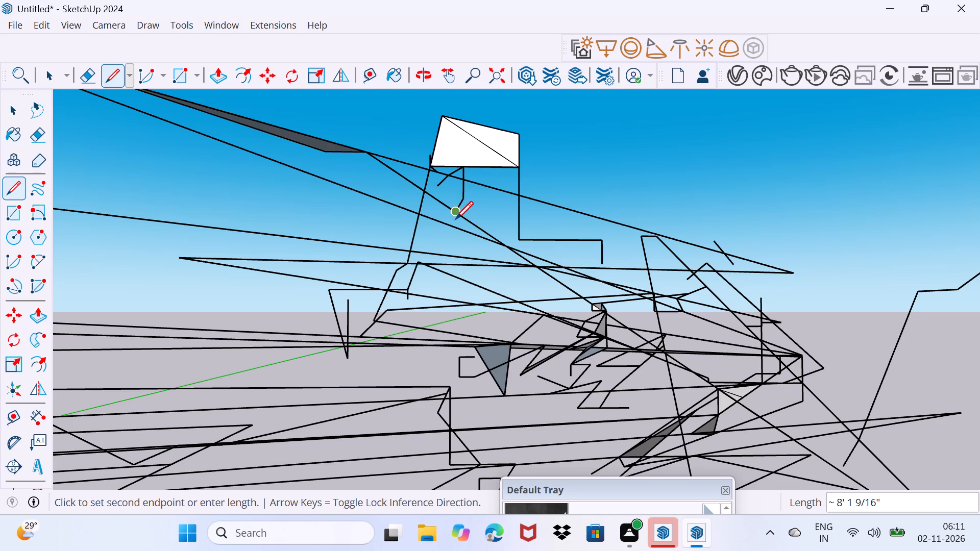
{"action": "left_click", "coordinate": [455, 215]}
{"action": "left_click", "coordinate": [457, 208]}
{"action": "left_click", "coordinate": [457, 208]}
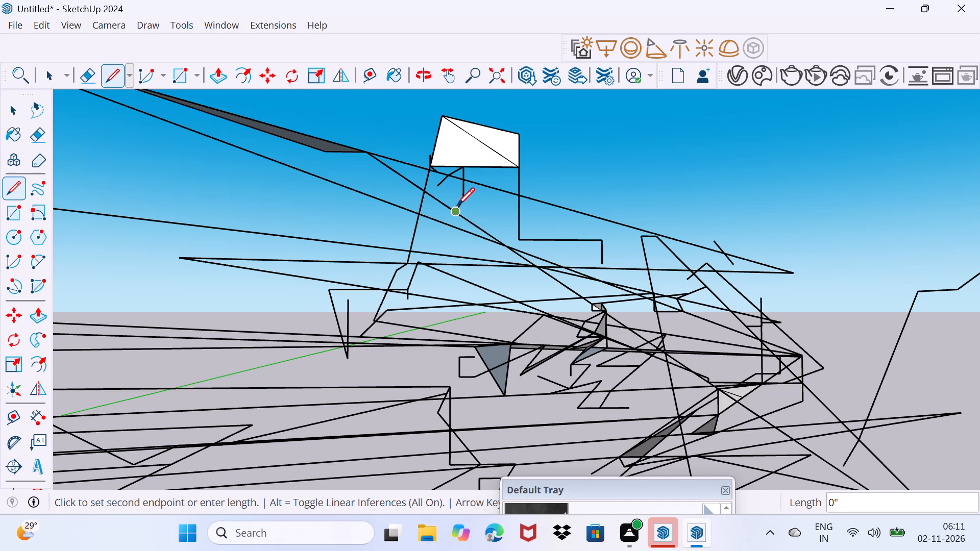
{"action": "left_click", "coordinate": [457, 203]}
{"action": "left_click", "coordinate": [457, 198]}
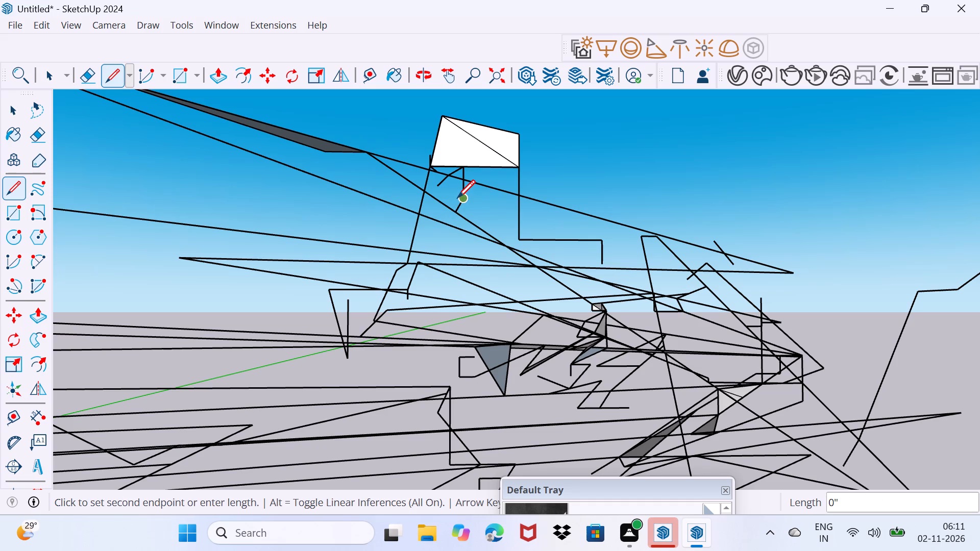
Continue down from the vertical's lower end with an edge about 26' 7" long, finishing in a small squared hook.
{"action": "left_click", "coordinate": [457, 197]}
{"action": "left_click", "coordinate": [459, 194]}
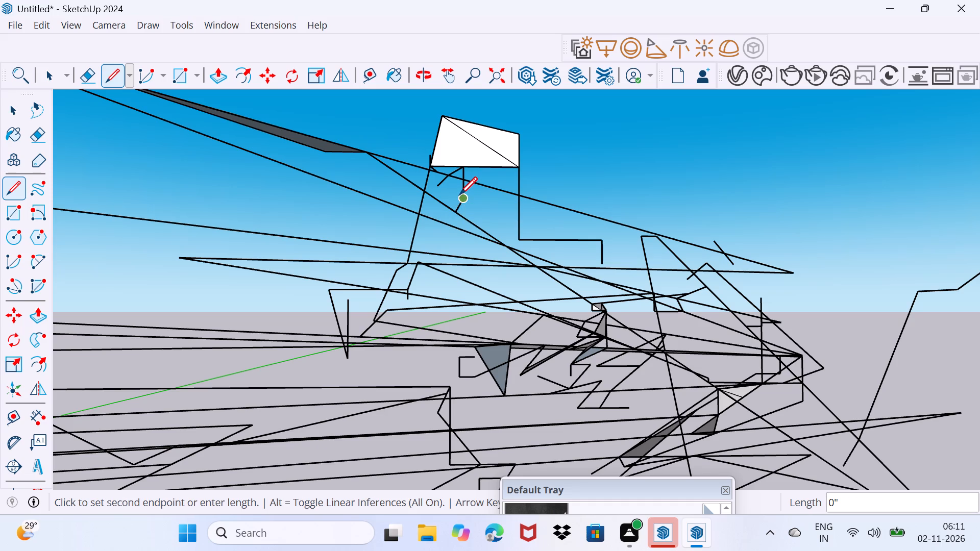
{"action": "left_click", "coordinate": [459, 194]}
{"action": "left_click", "coordinate": [459, 201]}
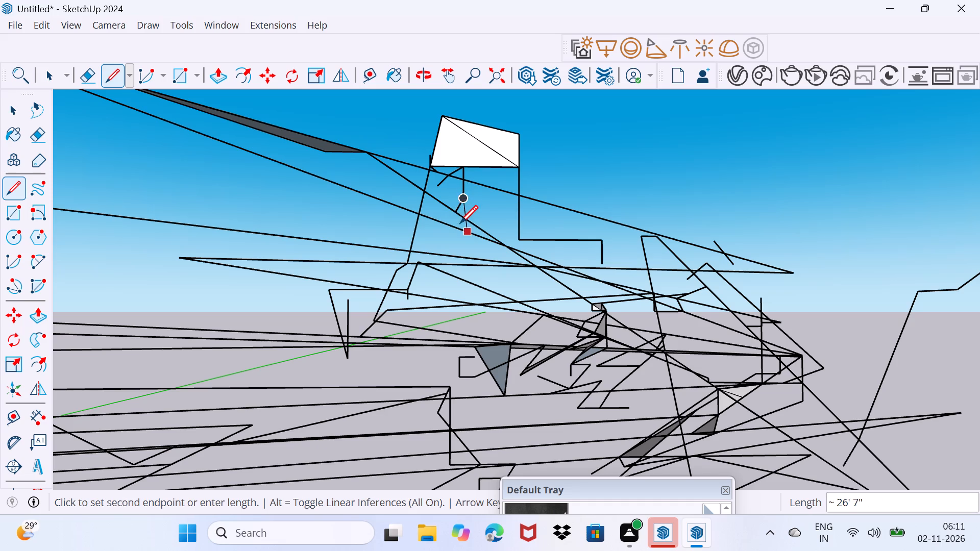
{"action": "left_click", "coordinate": [460, 228]}
{"action": "left_click", "coordinate": [452, 255]}
{"action": "left_click", "coordinate": [424, 242]}
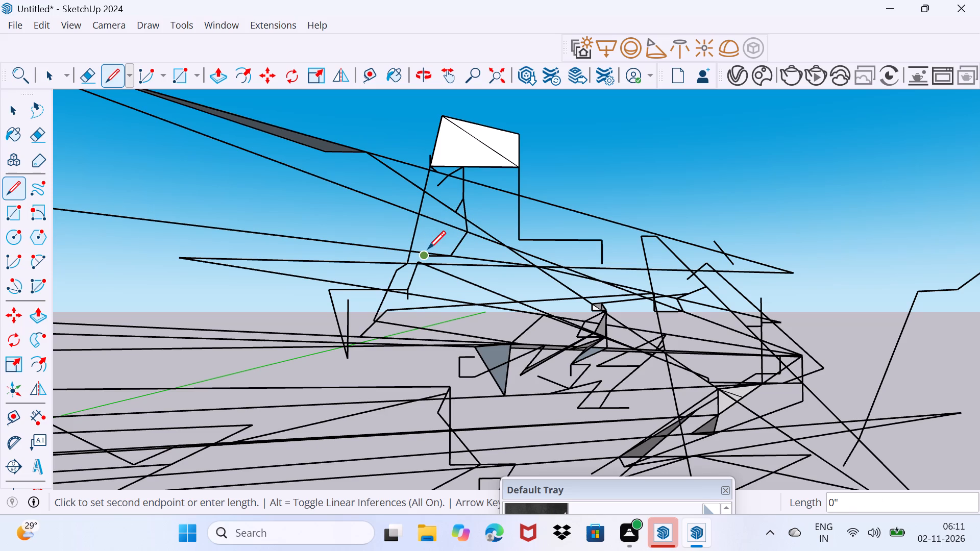
{"action": "left_click", "coordinate": [428, 248]}
{"action": "left_click", "coordinate": [440, 242]}
{"action": "left_click", "coordinate": [440, 244]}
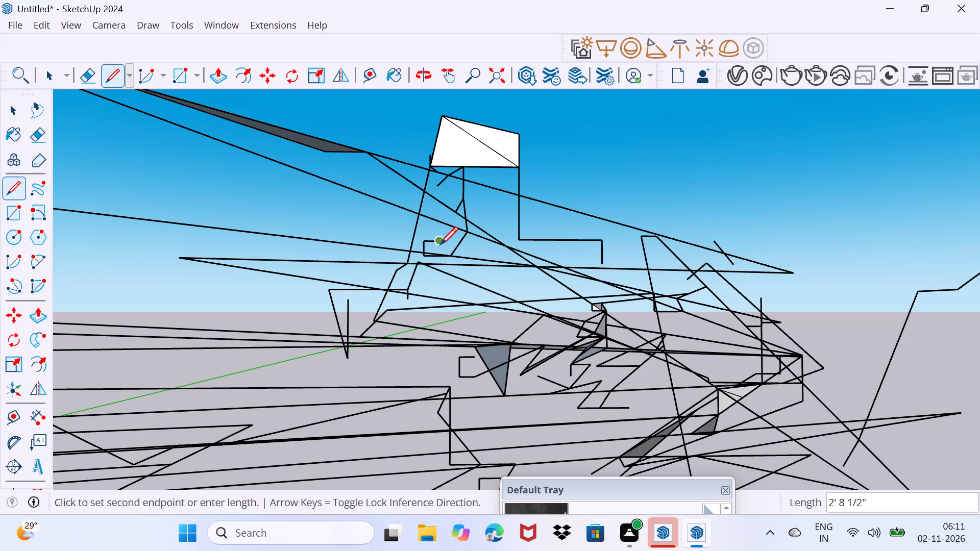
Draw a short sloping edge from the hook's free end down to the top of the bent outline beside it.
{"action": "left_click", "coordinate": [440, 244]}
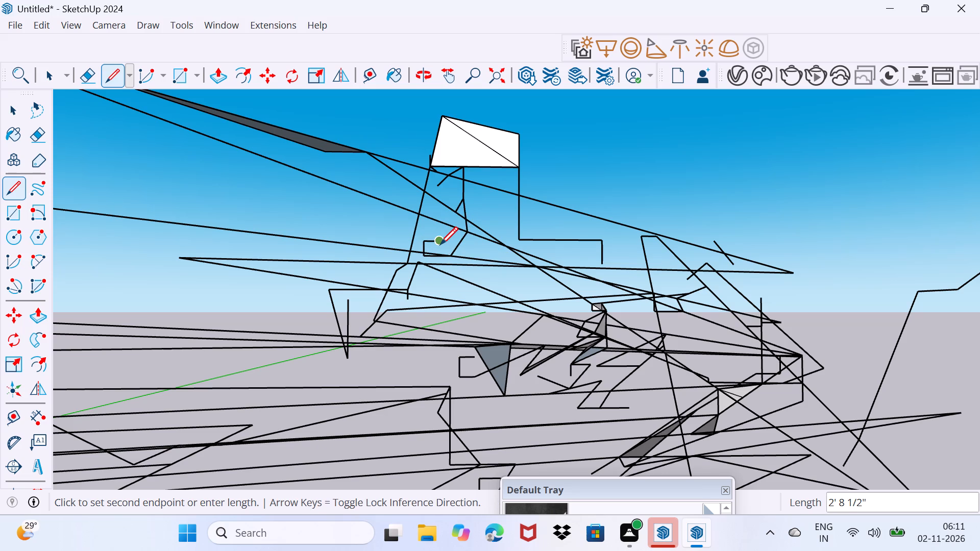
{"action": "left_click", "coordinate": [440, 244]}
{"action": "left_click", "coordinate": [433, 248]}
{"action": "left_click", "coordinate": [413, 258]}
{"action": "left_click", "coordinate": [415, 258]}
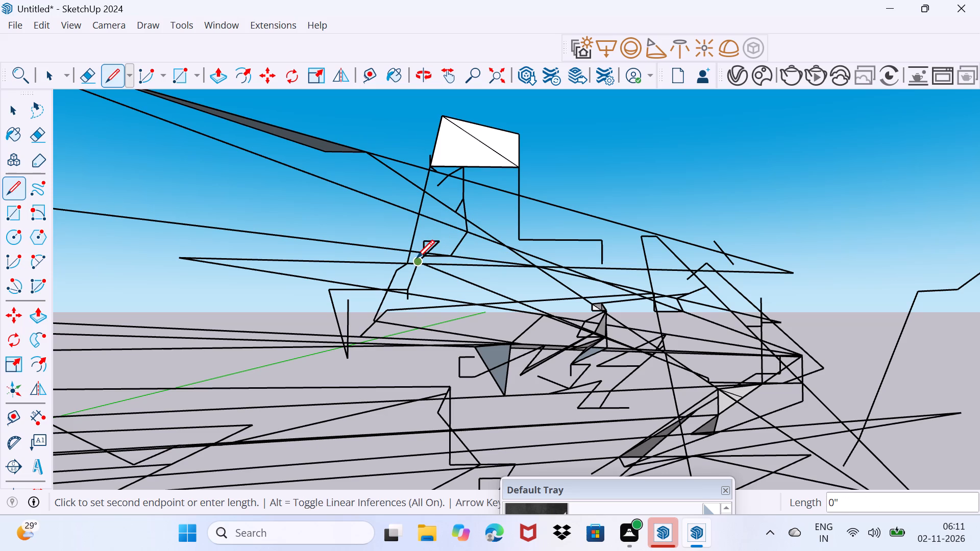
{"action": "left_click", "coordinate": [417, 258]}
{"action": "left_click", "coordinate": [419, 263]}
{"action": "left_click", "coordinate": [411, 268]}
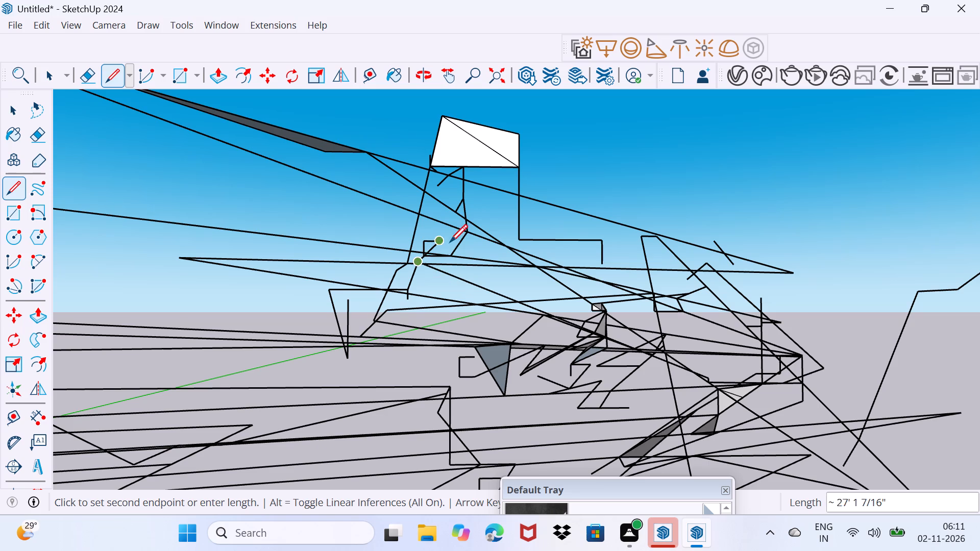
Add a sloping edge across the hook and close a small triangular face under its base with an edge about 18' 5" long.
{"action": "left_click", "coordinate": [452, 241]}
{"action": "left_click", "coordinate": [429, 257]}
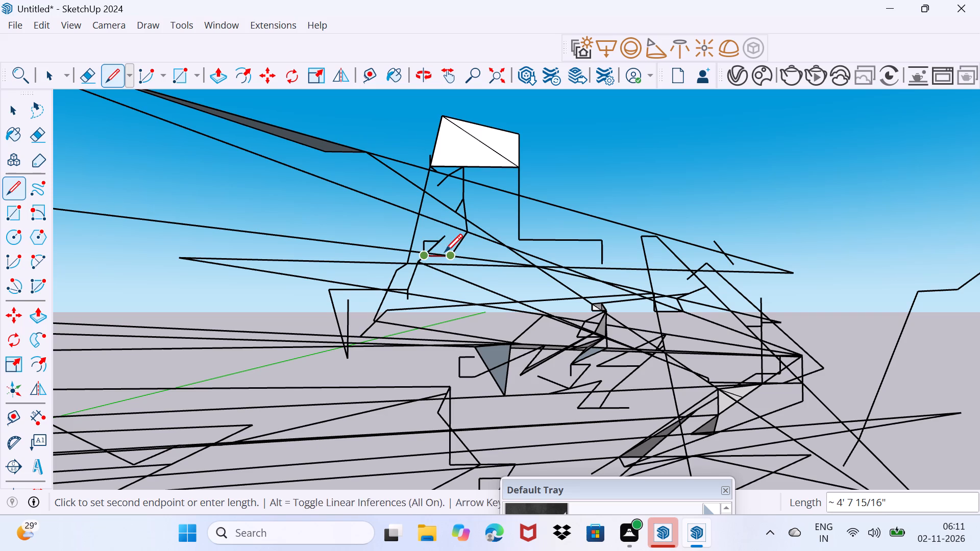
{"action": "left_click", "coordinate": [445, 252]}
{"action": "left_click", "coordinate": [433, 260]}
{"action": "left_click", "coordinate": [433, 260]}
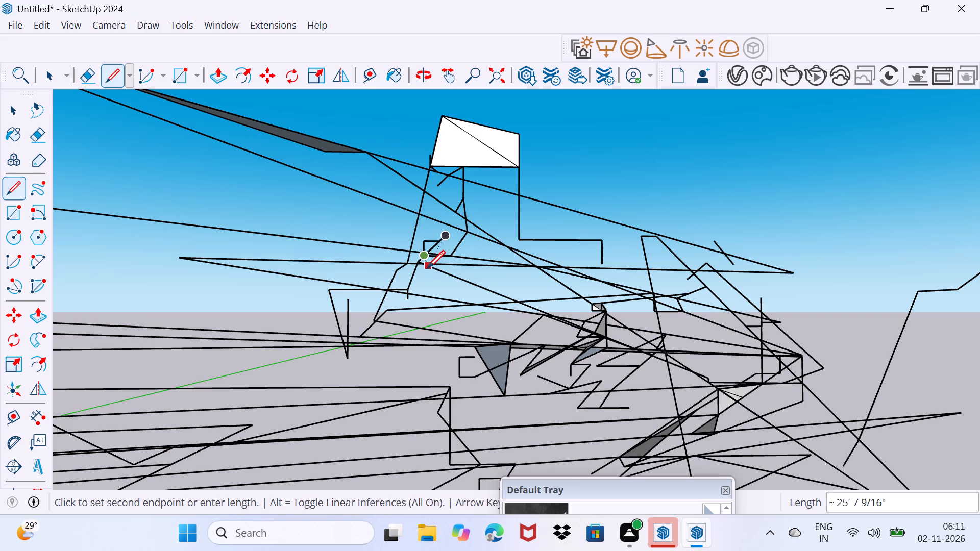
{"action": "left_click", "coordinate": [427, 268]}
{"action": "left_click", "coordinate": [433, 257]}
{"action": "left_click", "coordinate": [457, 247]}
{"action": "left_click", "coordinate": [457, 244]}
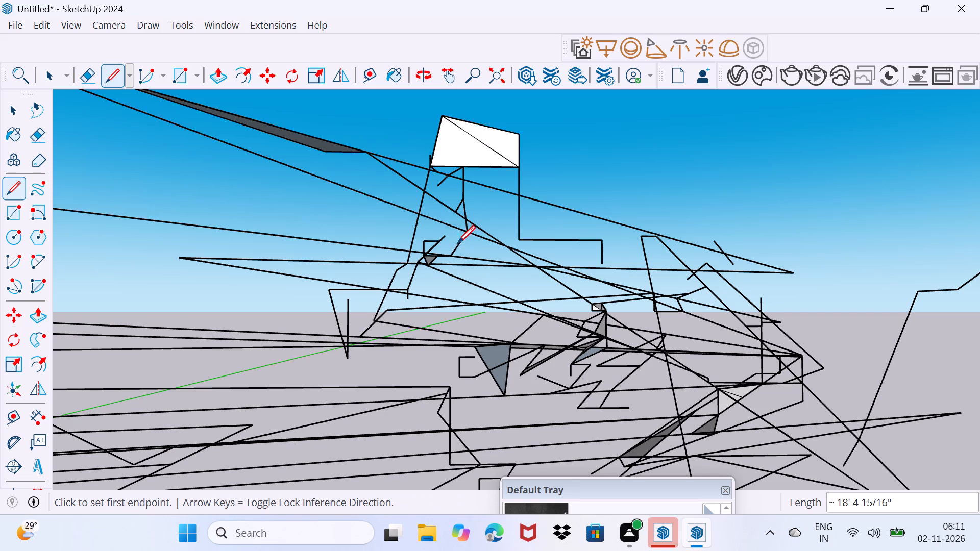
Draw a vertical line from the chain's lower bend to just above the horizon, ending in a short upward-sloping edge.
{"action": "left_click", "coordinate": [457, 241]}
{"action": "left_click", "coordinate": [463, 233]}
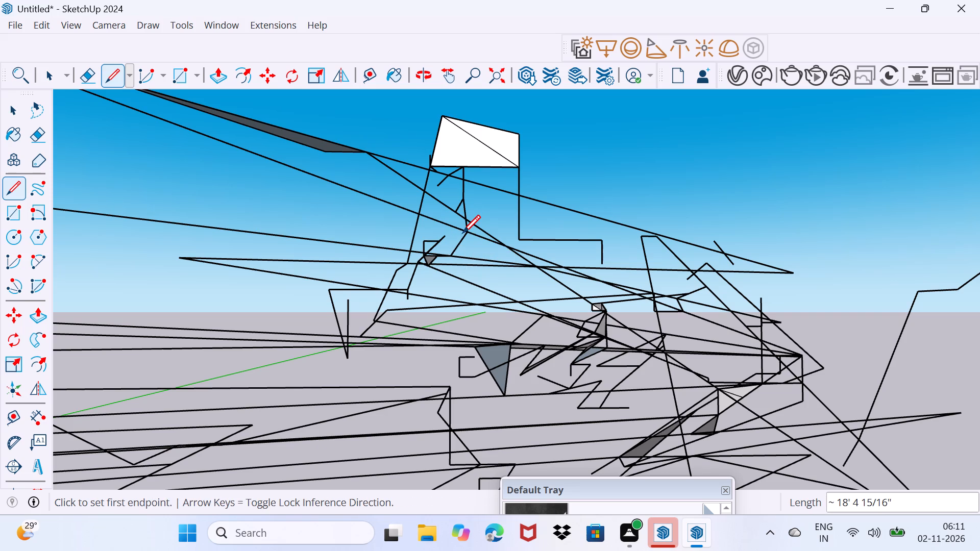
{"action": "left_click", "coordinate": [462, 233]}
{"action": "left_click", "coordinate": [469, 229]}
{"action": "left_click", "coordinate": [463, 230]}
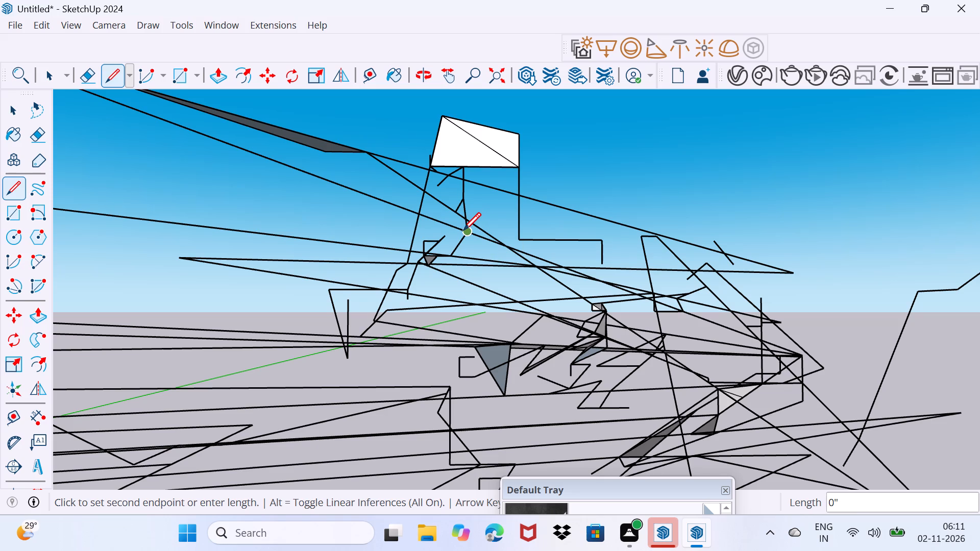
{"action": "left_click", "coordinate": [464, 230]}
{"action": "left_click", "coordinate": [482, 295]}
{"action": "left_click", "coordinate": [472, 297]}
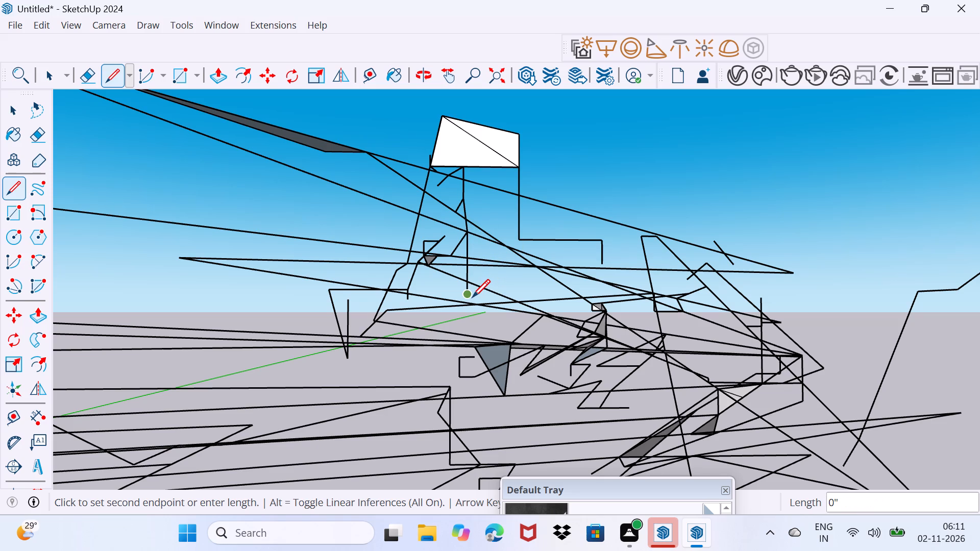
{"action": "left_click", "coordinate": [467, 297]}
{"action": "left_click", "coordinate": [478, 281]}
{"action": "left_click", "coordinate": [463, 296]}
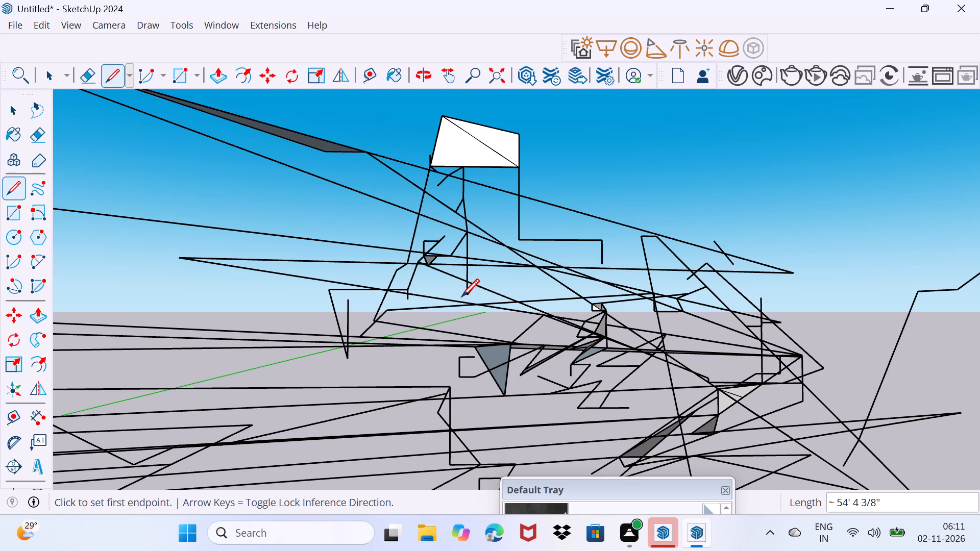
Close a small triangular face at the horizon below the vertical line, with a sloping side about 29' 4" long.
{"action": "left_click", "coordinate": [456, 313]}
{"action": "left_click", "coordinate": [496, 312]}
{"action": "left_click", "coordinate": [493, 312]}
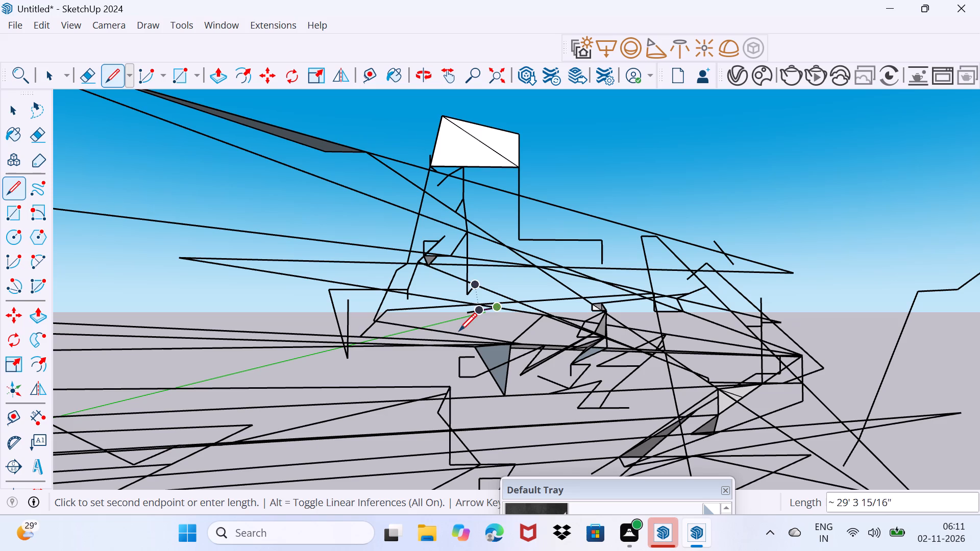
{"action": "left_click", "coordinate": [459, 331]}
{"action": "left_click", "coordinate": [465, 308]}
{"action": "left_click", "coordinate": [465, 306]}
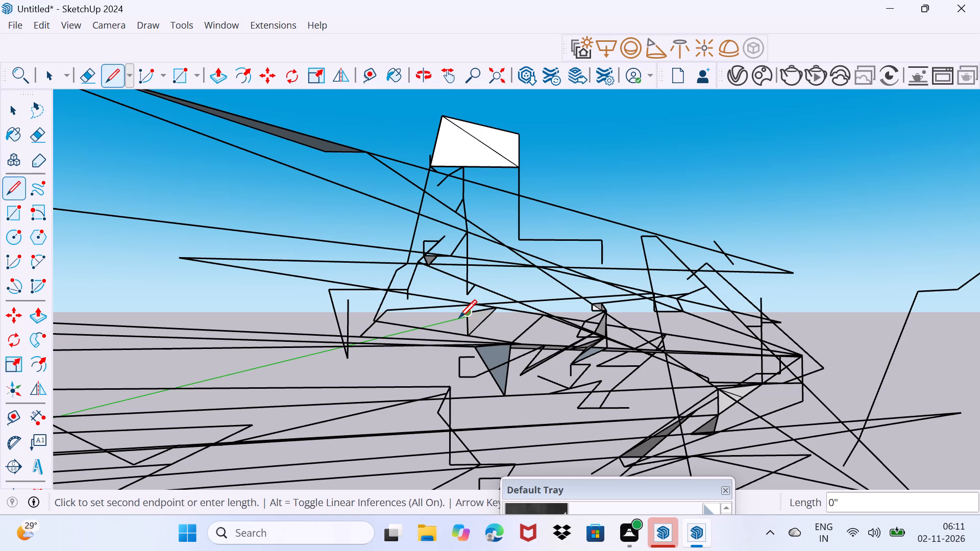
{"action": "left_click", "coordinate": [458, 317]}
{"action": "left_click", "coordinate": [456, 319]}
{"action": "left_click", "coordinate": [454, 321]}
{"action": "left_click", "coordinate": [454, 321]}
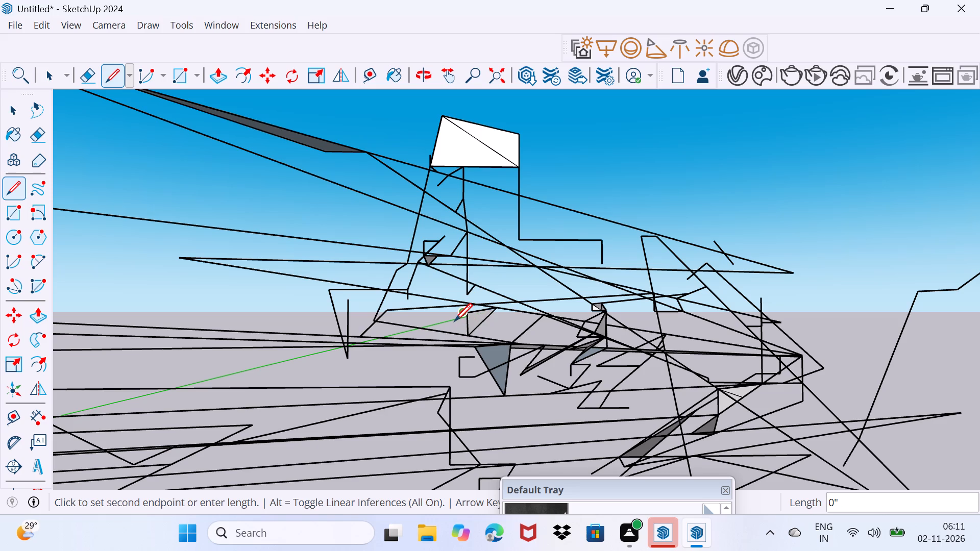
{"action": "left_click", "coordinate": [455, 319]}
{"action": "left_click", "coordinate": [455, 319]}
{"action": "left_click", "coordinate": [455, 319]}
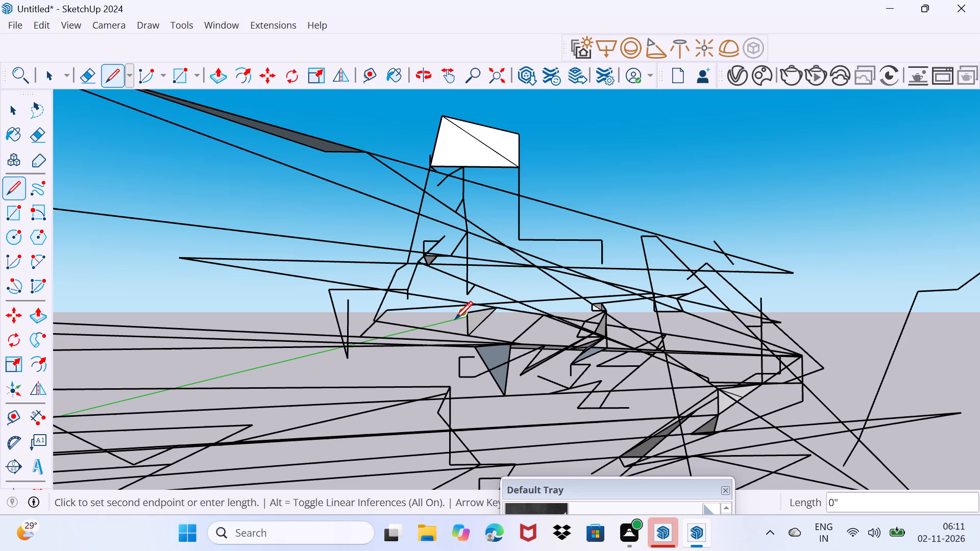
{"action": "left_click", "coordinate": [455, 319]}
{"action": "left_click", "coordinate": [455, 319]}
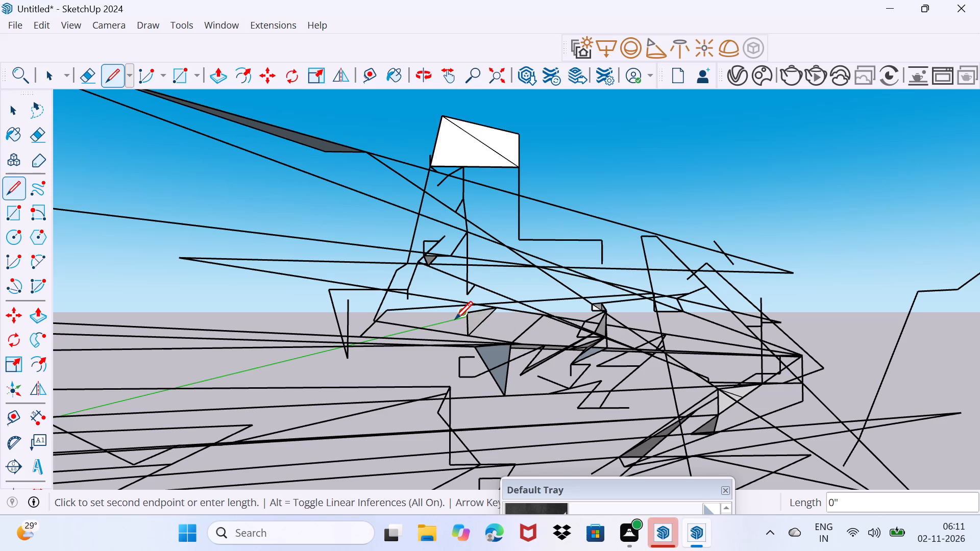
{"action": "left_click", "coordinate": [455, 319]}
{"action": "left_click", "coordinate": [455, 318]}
Draw short vertical edges beside the small triangular face at the horizon, one about 3' 11" long.
{"action": "left_click", "coordinate": [451, 324]}
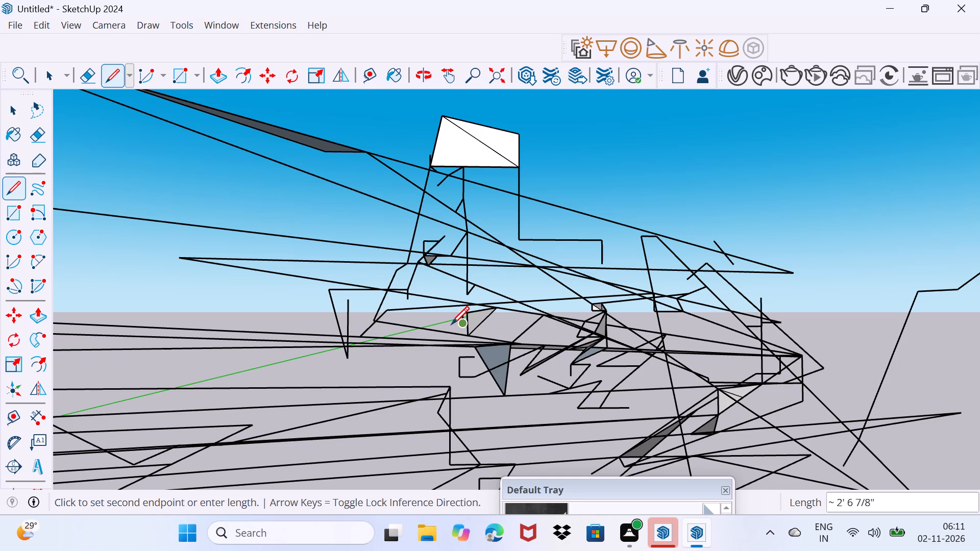
{"action": "left_click", "coordinate": [452, 314]}
{"action": "left_click", "coordinate": [453, 309]}
{"action": "left_click_drag", "start_coordinate": [453, 312], "coordinate": [453, 318]}
{"action": "left_click", "coordinate": [453, 318]}
{"action": "left_click_drag", "start_coordinate": [453, 315], "coordinate": [460, 312]}
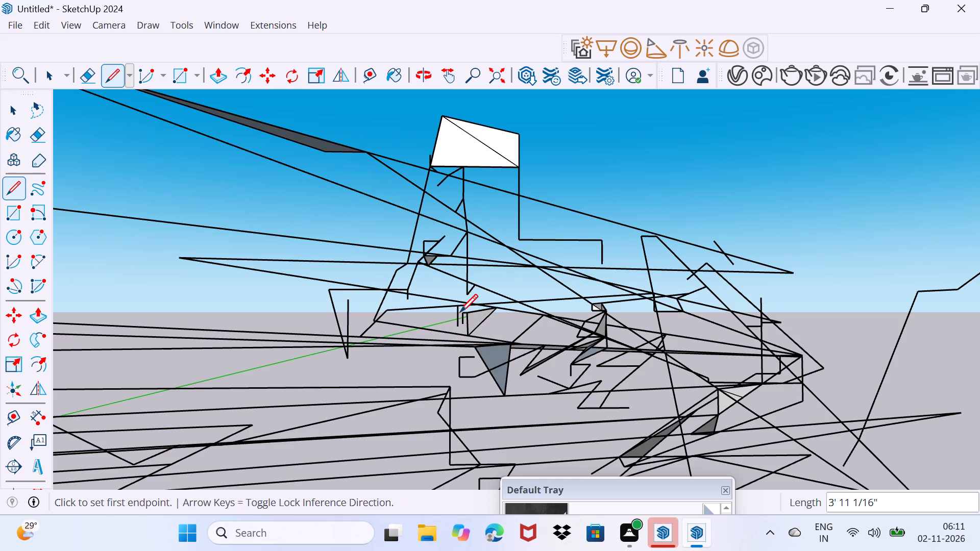
Draw a narrow V of sloping edges above the horizon under the stepped outline's ledge, one edge about 6' 5" long.
{"action": "left_click_drag", "start_coordinate": [460, 312], "coordinate": [511, 284]}
{"action": "left_click", "coordinate": [562, 258]}
{"action": "left_click", "coordinate": [529, 294]}
{"action": "left_click", "coordinate": [529, 294]}
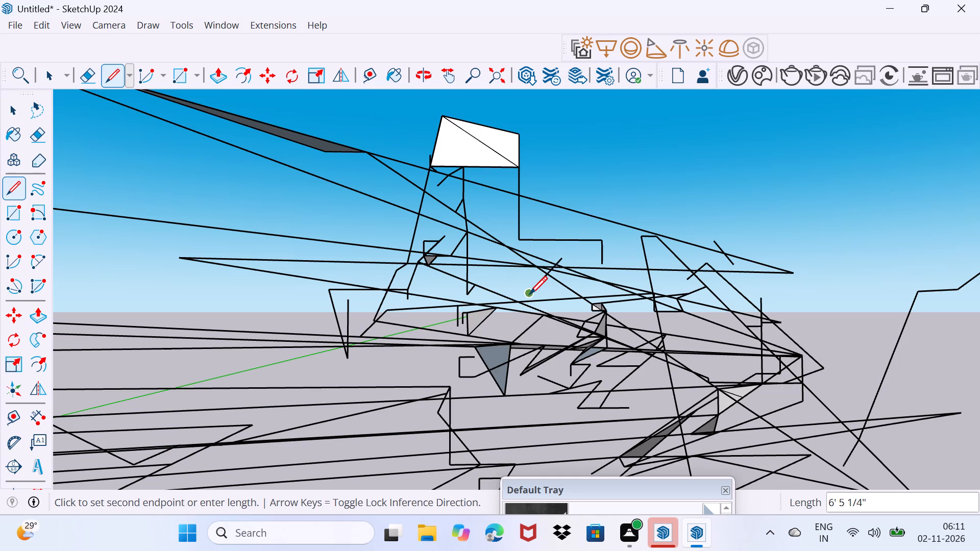
{"action": "left_click_drag", "start_coordinate": [528, 291], "coordinate": [549, 258]}
{"action": "left_click", "coordinate": [549, 258]}
{"action": "left_click", "coordinate": [549, 258]}
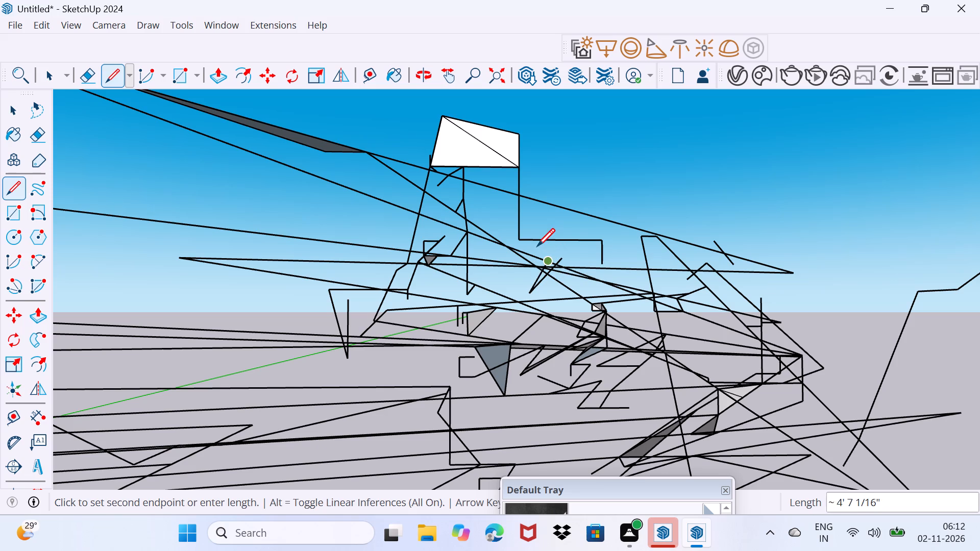
Connect the V's upper tip to the stepped outline's inner corner and horizontal ledge with two sloping edges.
{"action": "left_click", "coordinate": [523, 240]}
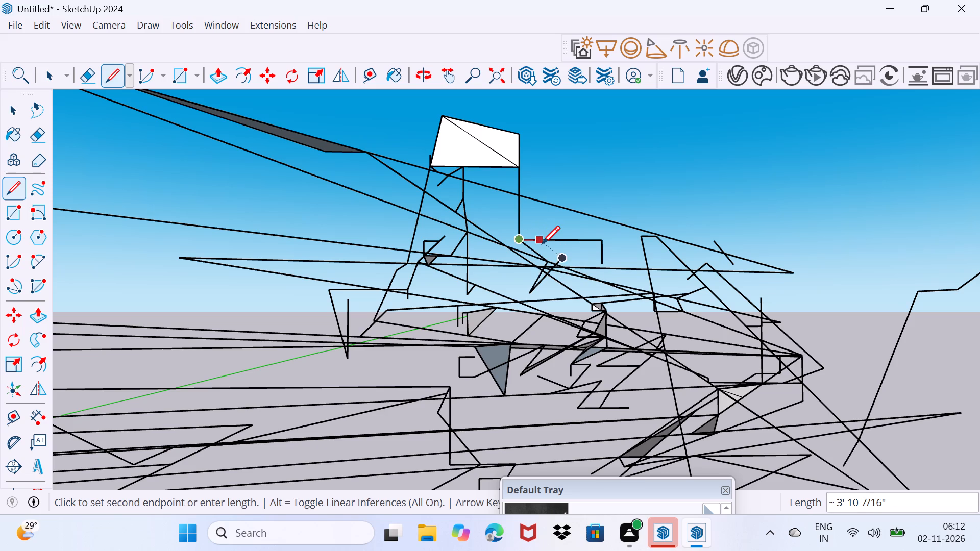
{"action": "left_click", "coordinate": [544, 243]}
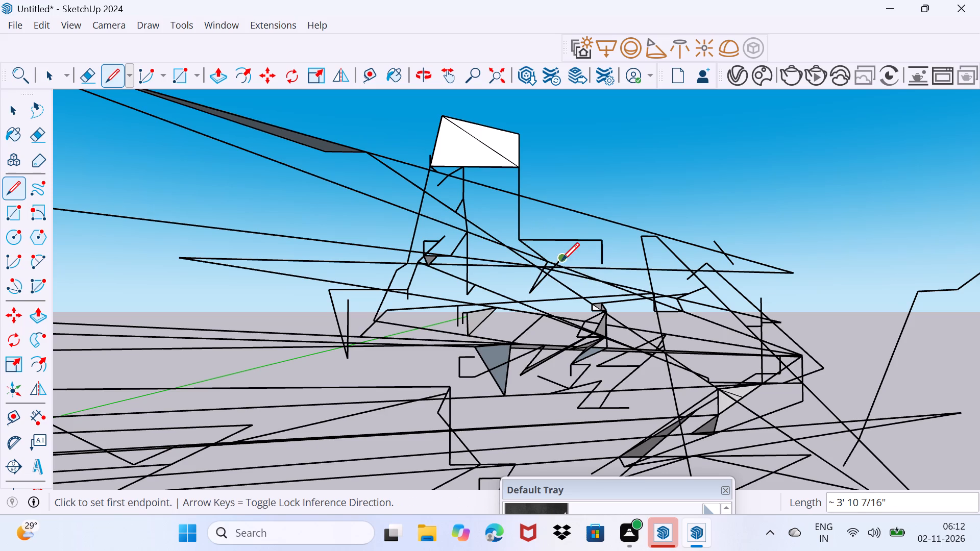
{"action": "left_click", "coordinate": [561, 260]}
{"action": "left_click", "coordinate": [543, 239]}
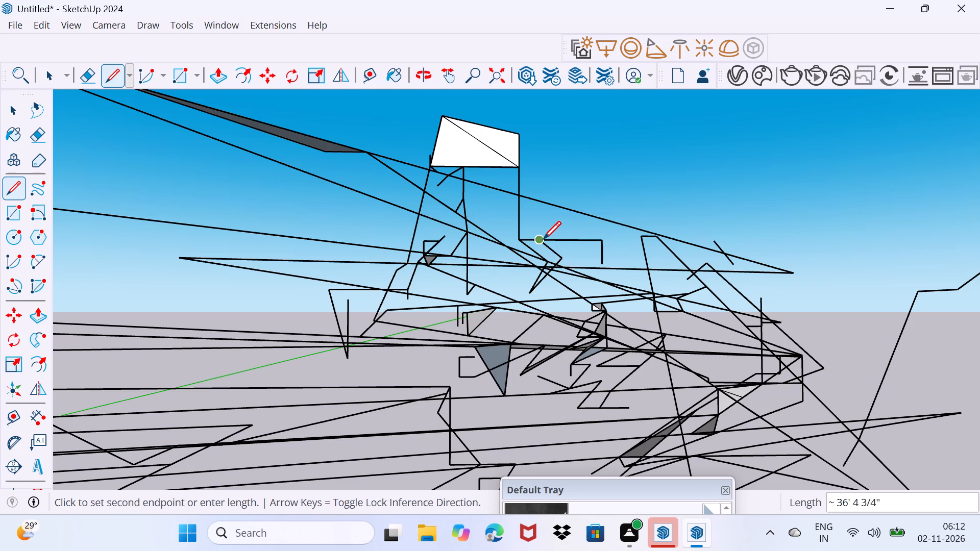
Close a large triangular face between the two long converging lines with a steep edge about 18' 2" long beside the ledge's end.
{"action": "left_click", "coordinate": [579, 222]}
{"action": "left_click", "coordinate": [585, 214]}
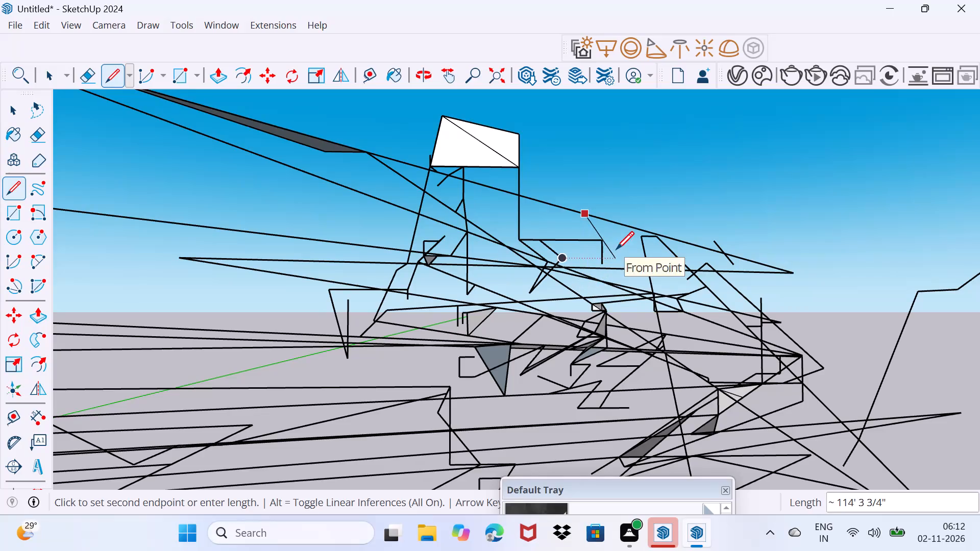
{"action": "left_click", "coordinate": [600, 271]}
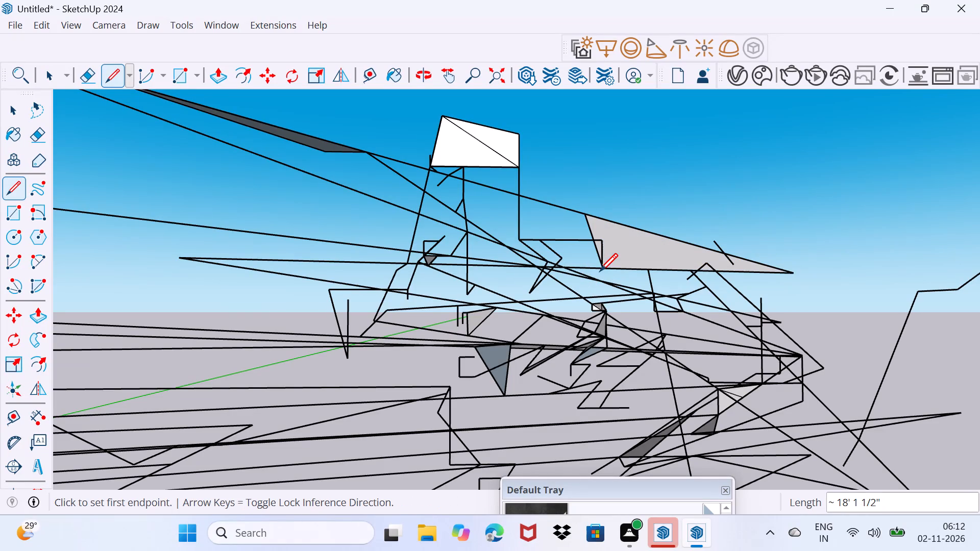
Draw a horizontal edge from the ledge's short vertical across the large triangular face, continuing in a slope up to its top edge.
{"action": "left_click", "coordinate": [621, 253]}
{"action": "left_click", "coordinate": [639, 252]}
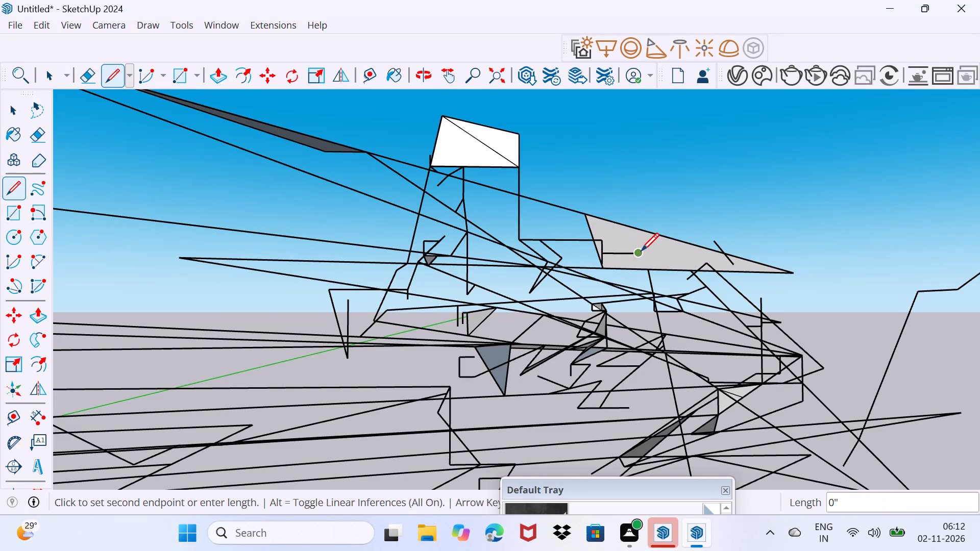
{"action": "left_click", "coordinate": [641, 251]}
{"action": "left_click", "coordinate": [656, 231]}
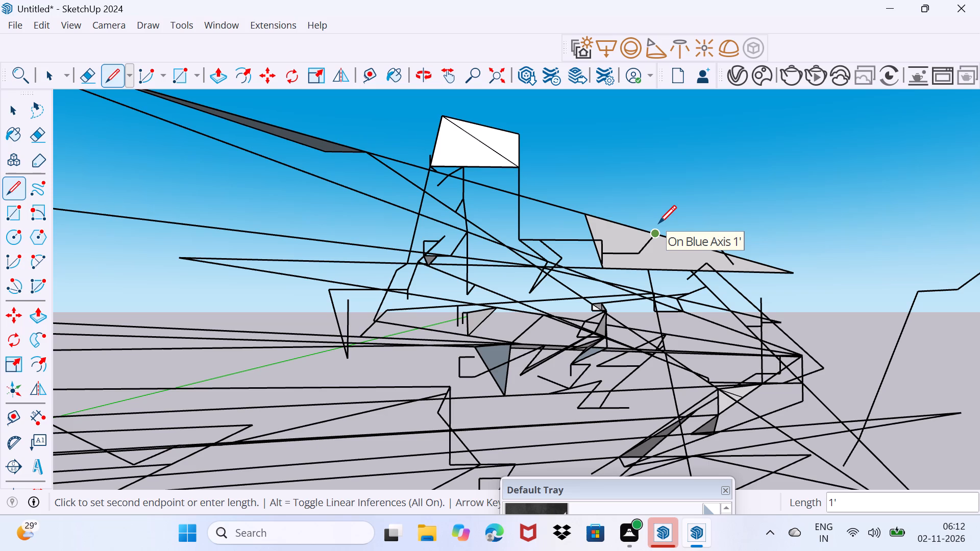
Draw a sloping edge from the large triangular face's top edge past its far tip, looping back to the tip with a closing edge about 265' 11" long.
{"action": "left_click", "coordinate": [658, 223]}
{"action": "left_click", "coordinate": [658, 223]}
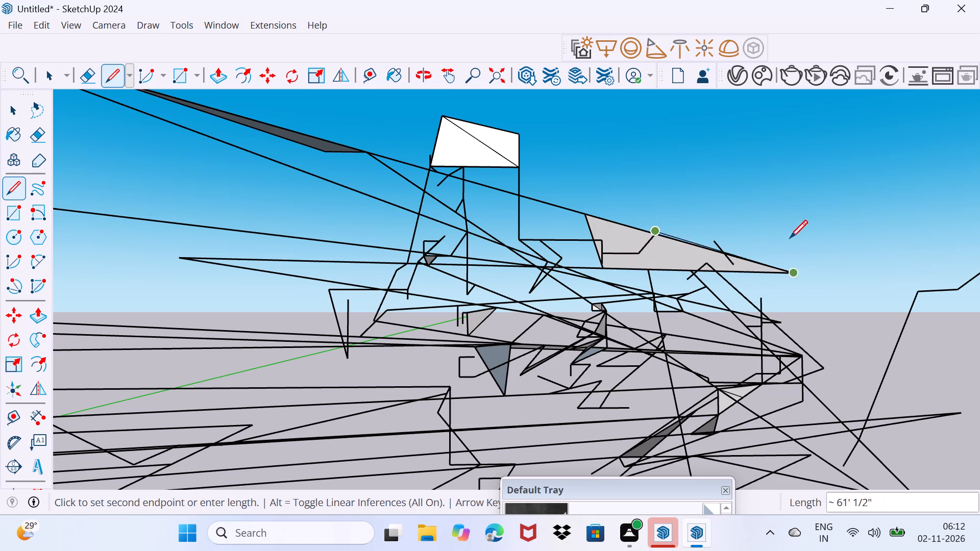
{"action": "left_click", "coordinate": [785, 289]}
{"action": "left_click", "coordinate": [789, 260]}
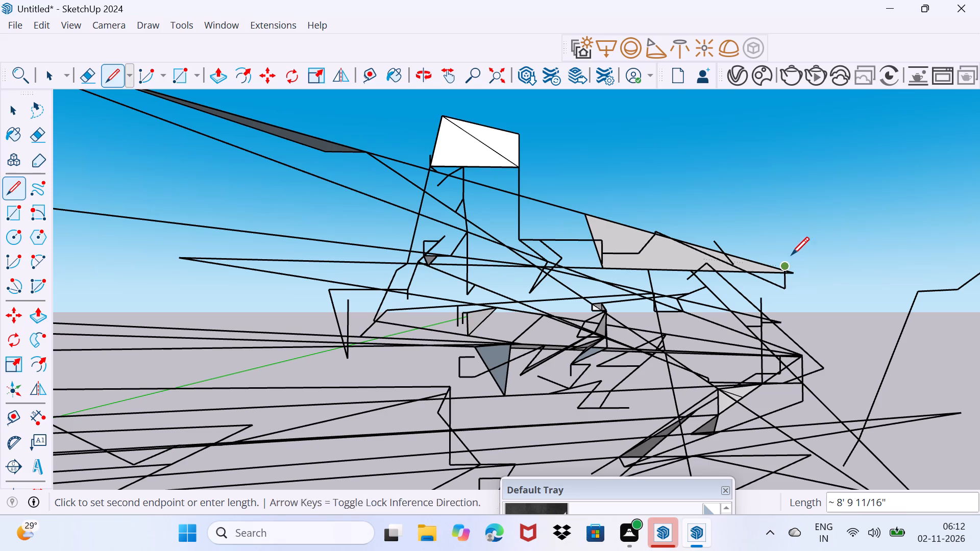
{"action": "left_click", "coordinate": [794, 243]}
{"action": "left_click", "coordinate": [813, 229]}
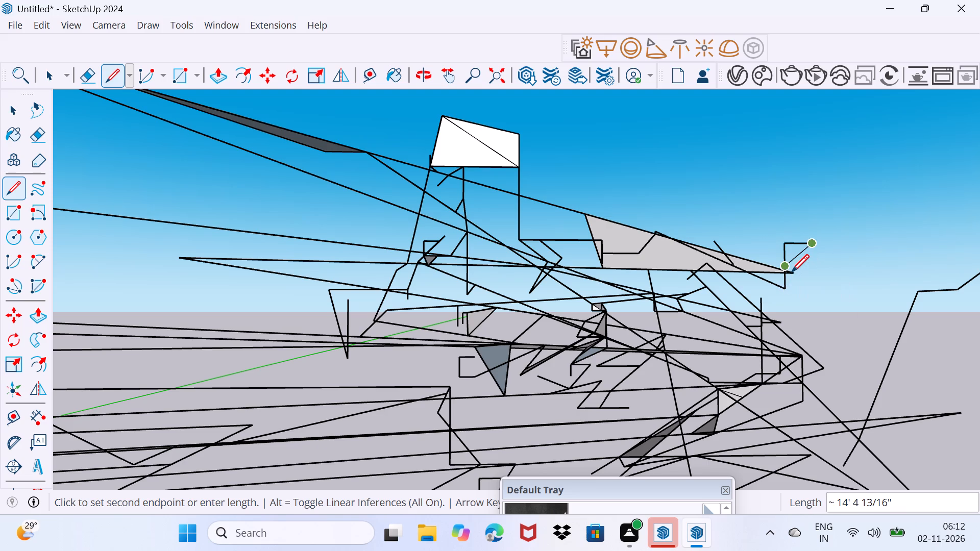
{"action": "left_click", "coordinate": [791, 278]}
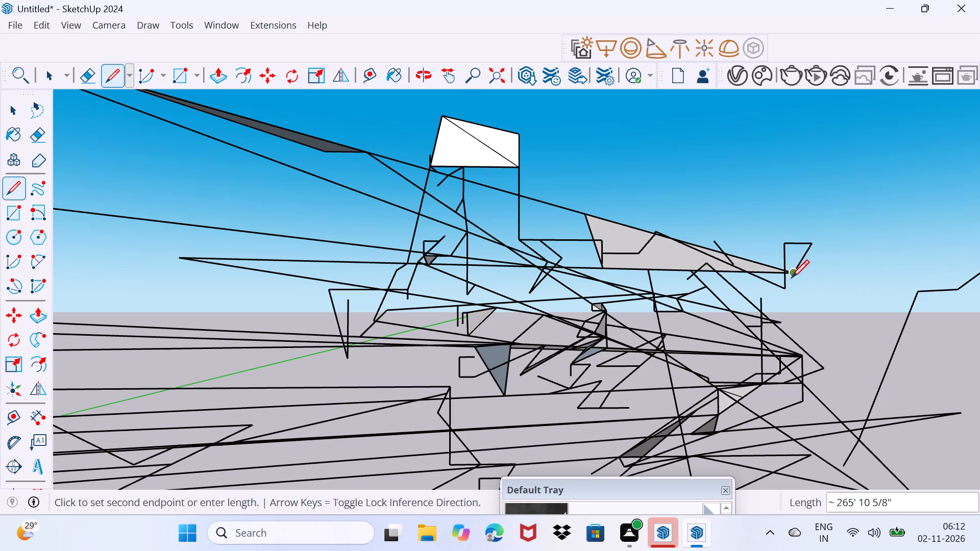
Continue short edges from the large triangular face's tip back to the small V's peak, closing with an edge about 2' 1" long.
{"action": "left_click", "coordinate": [739, 266]}
{"action": "left_click", "coordinate": [741, 251]}
{"action": "left_click", "coordinate": [721, 263]}
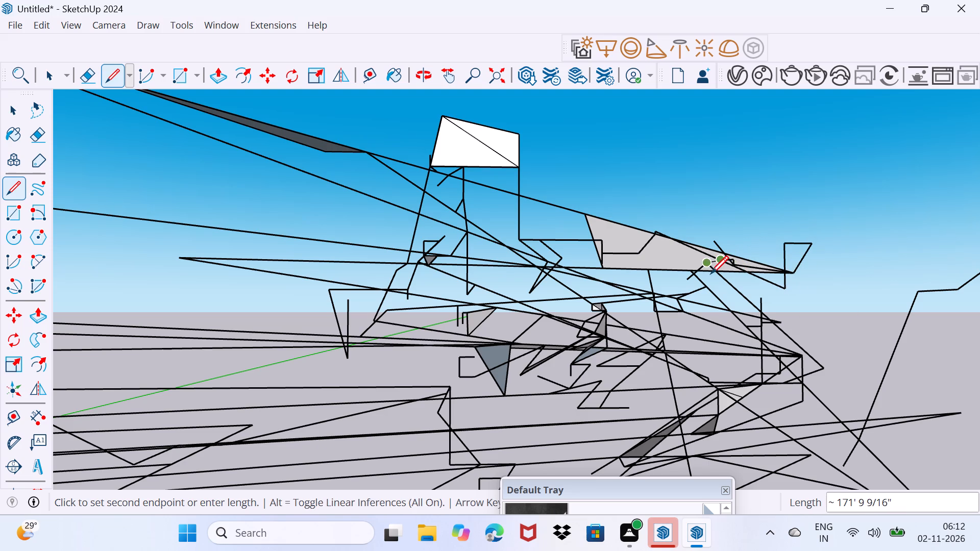
{"action": "left_click", "coordinate": [710, 273]}
{"action": "left_click", "coordinate": [697, 276]}
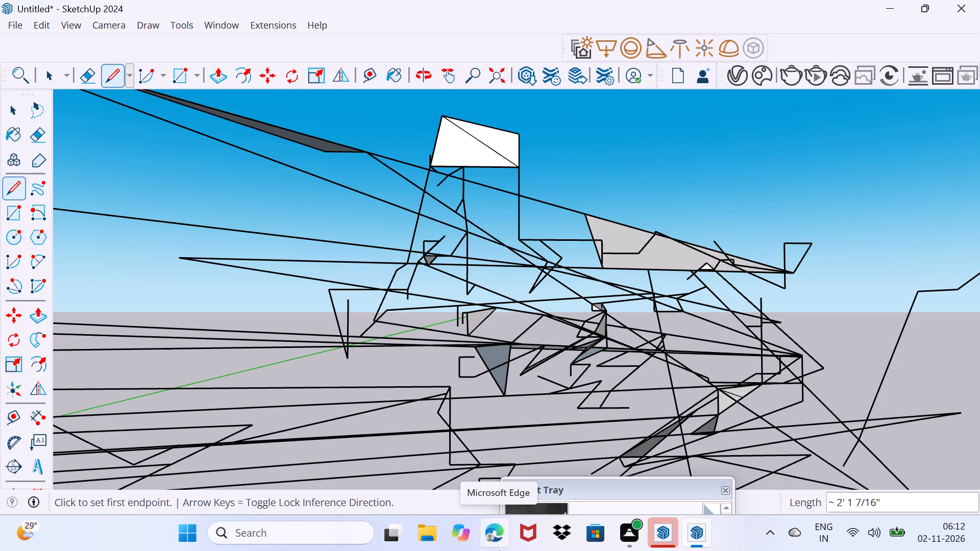
{"action": "left_click_drag", "start_coordinate": [508, 549], "coordinate": [514, 545]}
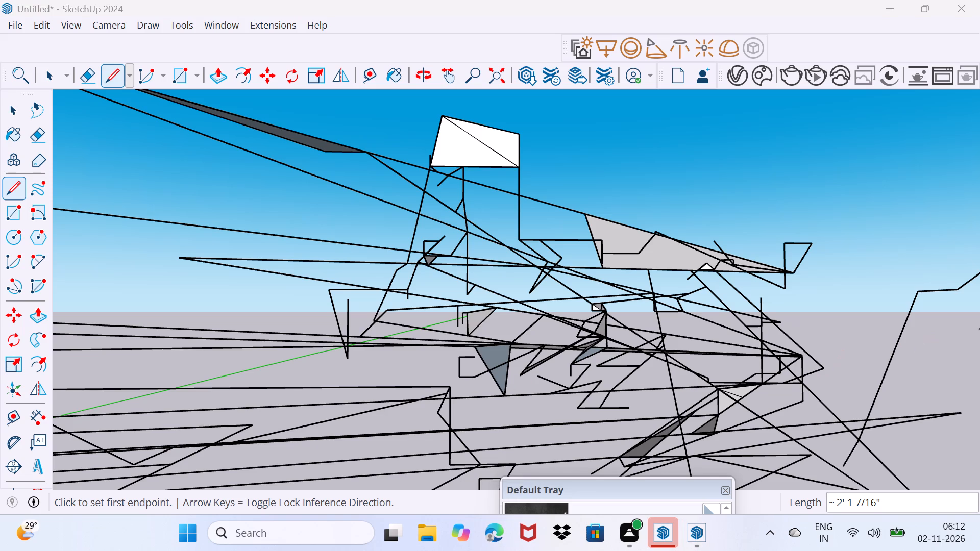
Draw a sloping edge just below the horizon across the dense zigzag cluster, turning back up toward the horizon with a second edge.
{"action": "left_click", "coordinate": [685, 331]}
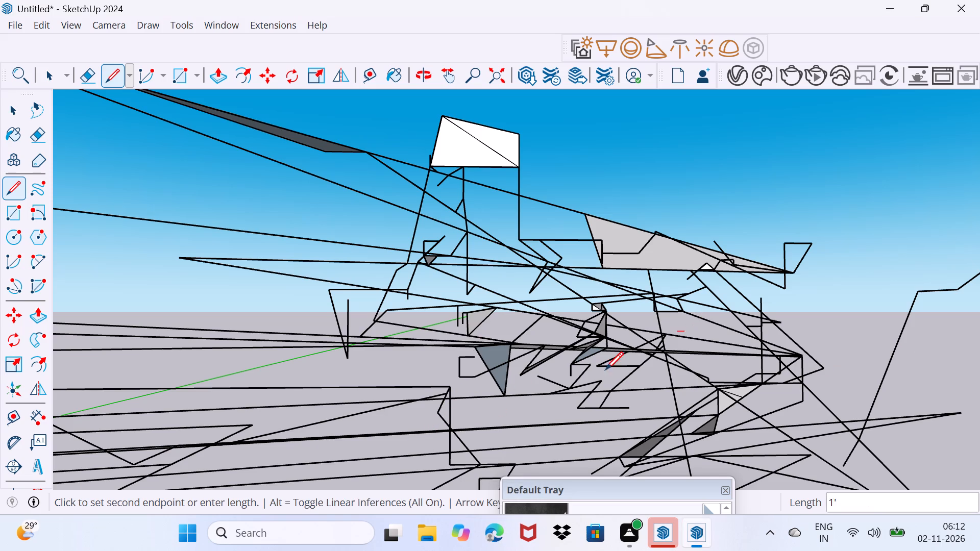
{"action": "left_click_drag", "start_coordinate": [564, 383], "coordinate": [572, 379]}
{"action": "left_click", "coordinate": [628, 336]}
{"action": "left_click", "coordinate": [634, 324]}
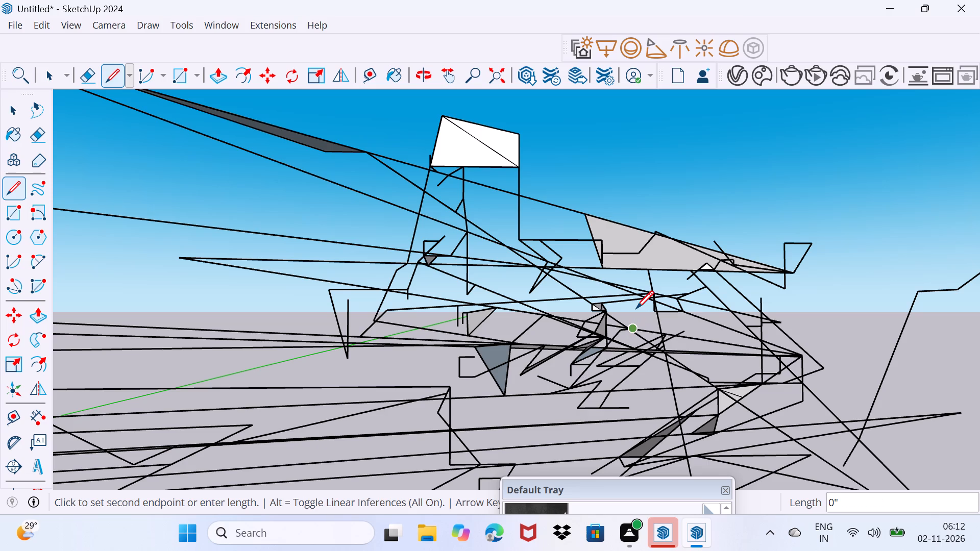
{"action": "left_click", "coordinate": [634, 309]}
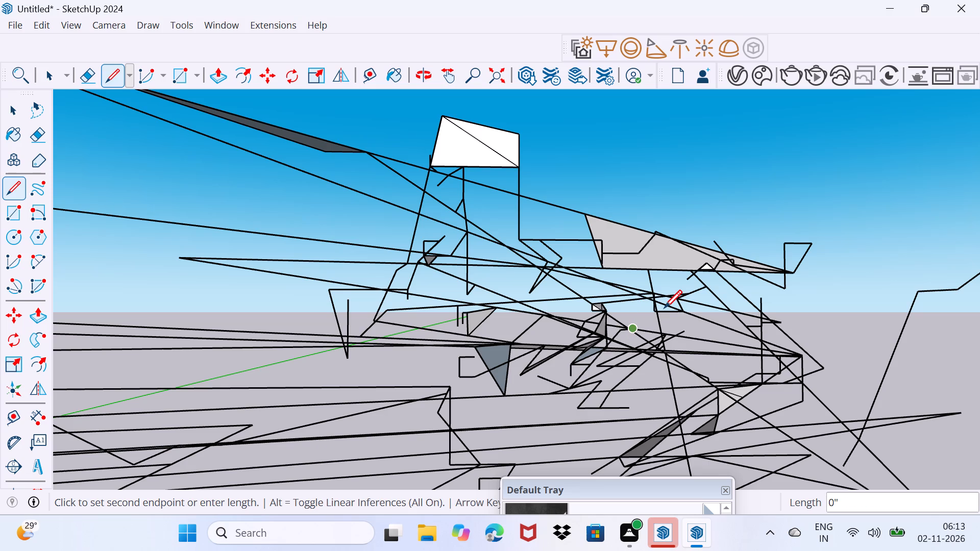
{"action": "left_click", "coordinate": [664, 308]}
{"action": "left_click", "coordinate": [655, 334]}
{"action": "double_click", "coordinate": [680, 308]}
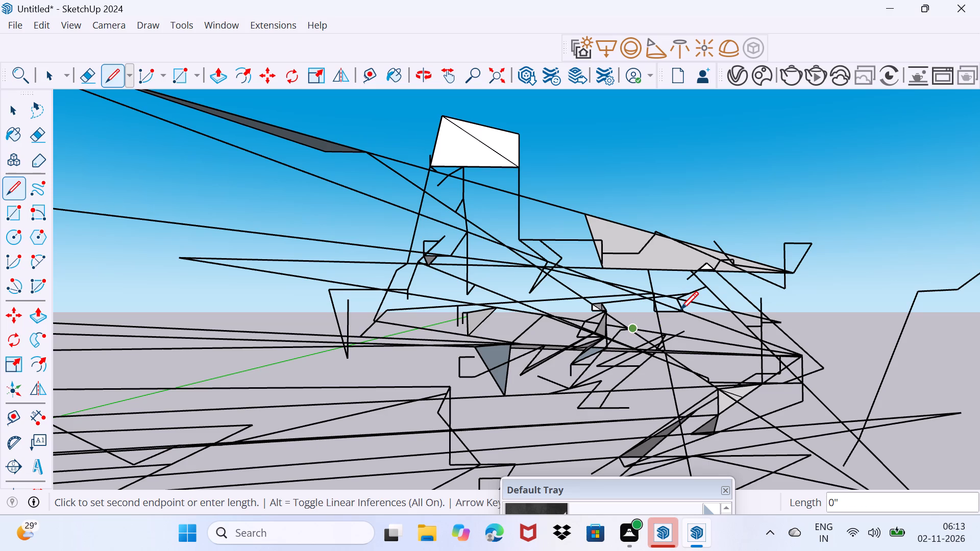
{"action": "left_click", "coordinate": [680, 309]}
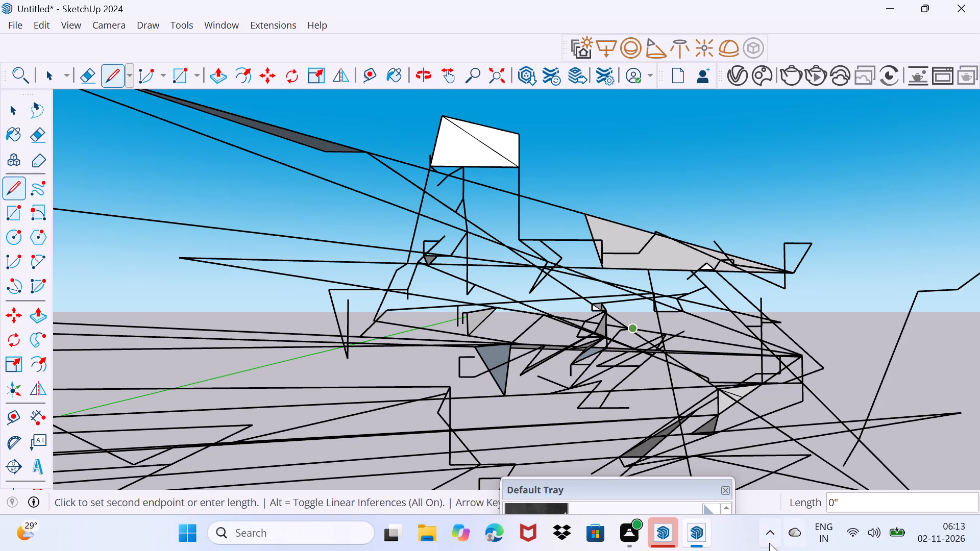
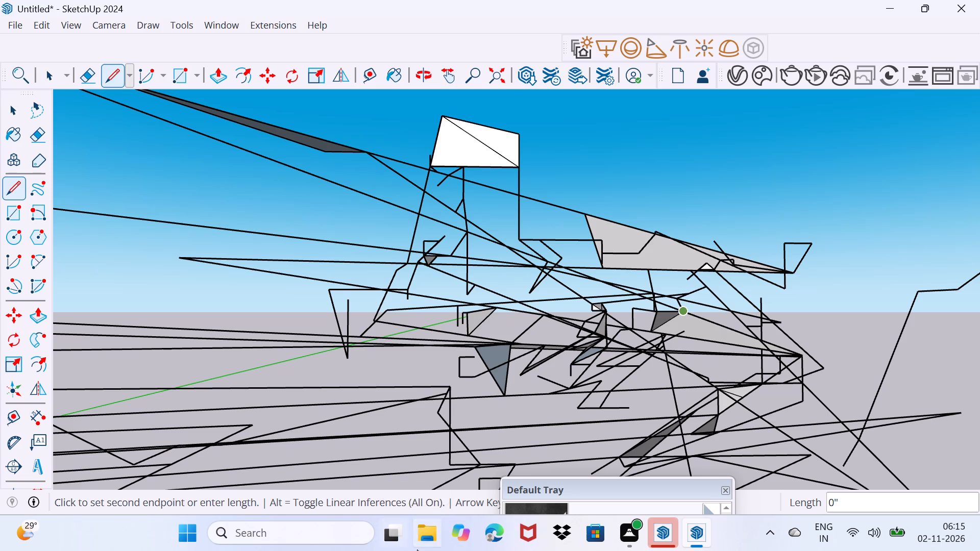
Continue the sloping edge down through the zigzag cluster, across the ground, and back up in a long slope above the horizon.
{"action": "left_click", "coordinate": [623, 397]}
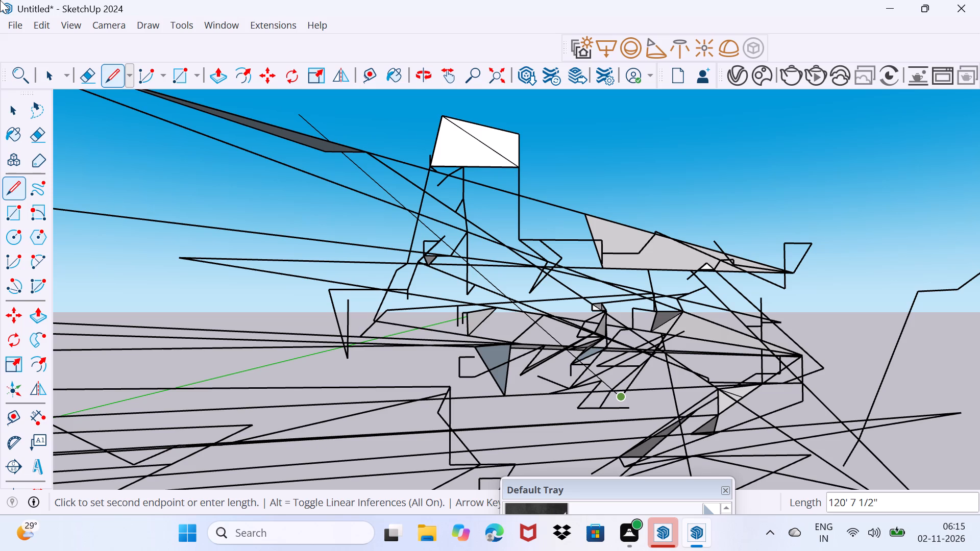
{"action": "key", "text": "super+p"}
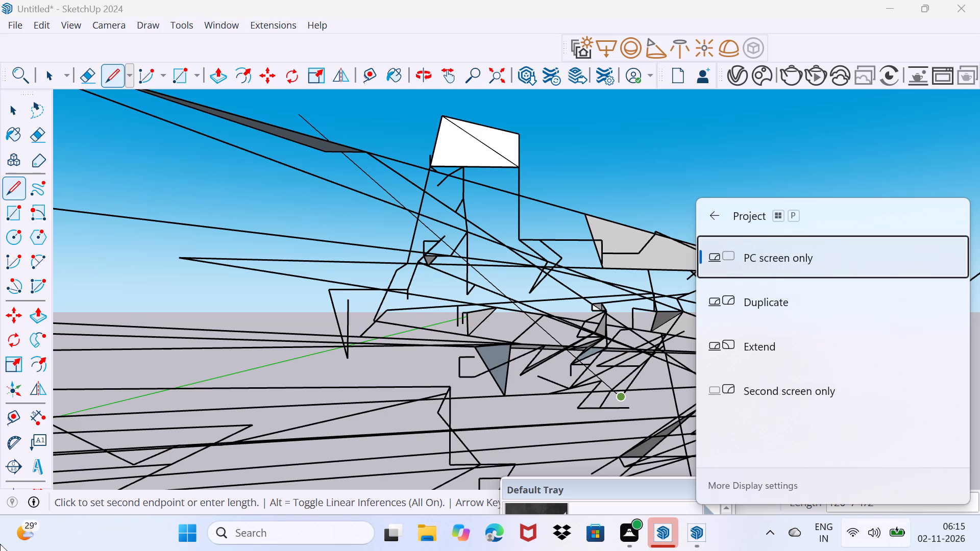
{"action": "left_click", "coordinate": [275, 386]}
{"action": "left_click", "coordinate": [331, 333]}
{"action": "left_click", "coordinate": [508, 256]}
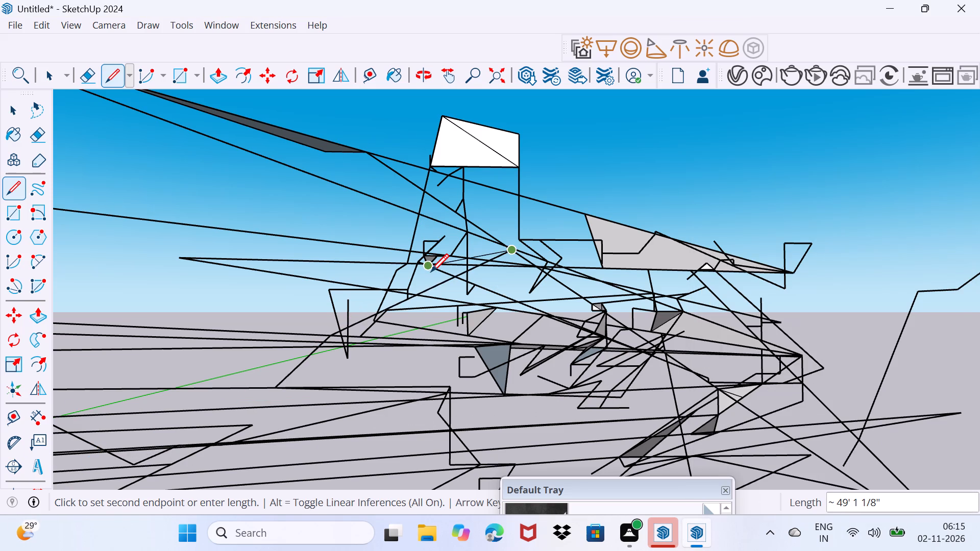
Draw an edge from the long slope's upper end to the small dark triangle's lower tip and on to the cluster, closing a long triangular face.
{"action": "left_click", "coordinate": [431, 271]}
{"action": "left_click", "coordinate": [429, 270]}
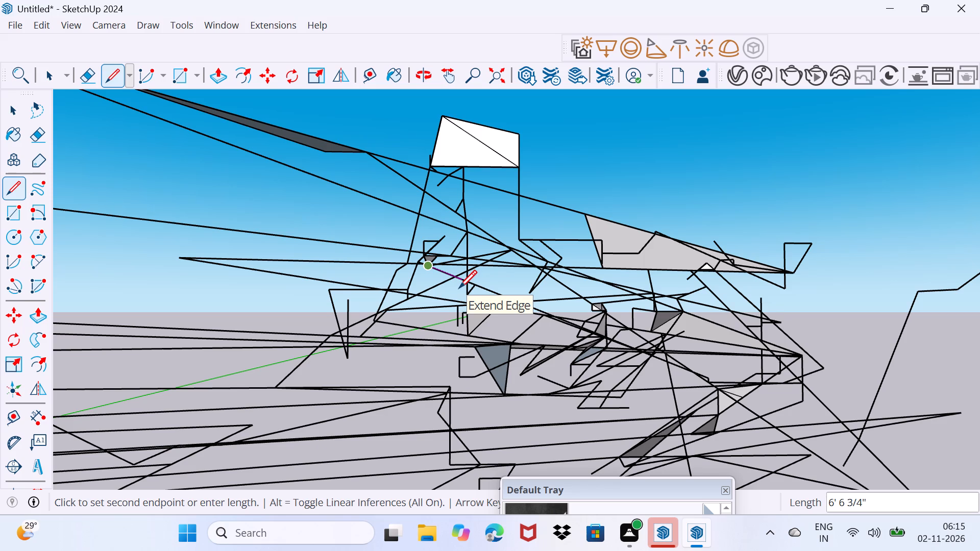
{"action": "left_click_drag", "start_coordinate": [587, 312], "coordinate": [592, 325]}
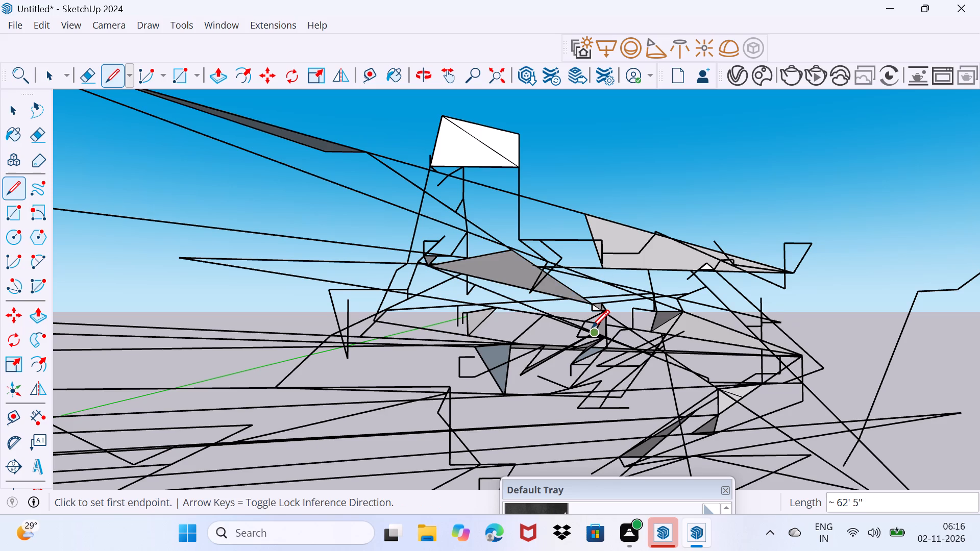
Draw a short edge about 3' 9" long in the dense cluster just below the horizon, and start another edge from its end.
{"action": "left_click", "coordinate": [592, 328]}
{"action": "left_click", "coordinate": [609, 334]}
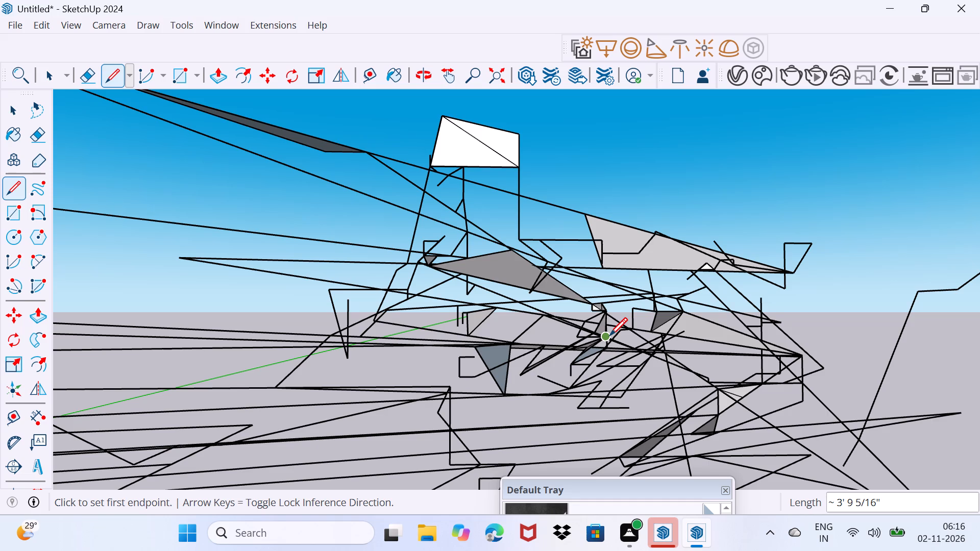
{"action": "left_click", "coordinate": [609, 335]}
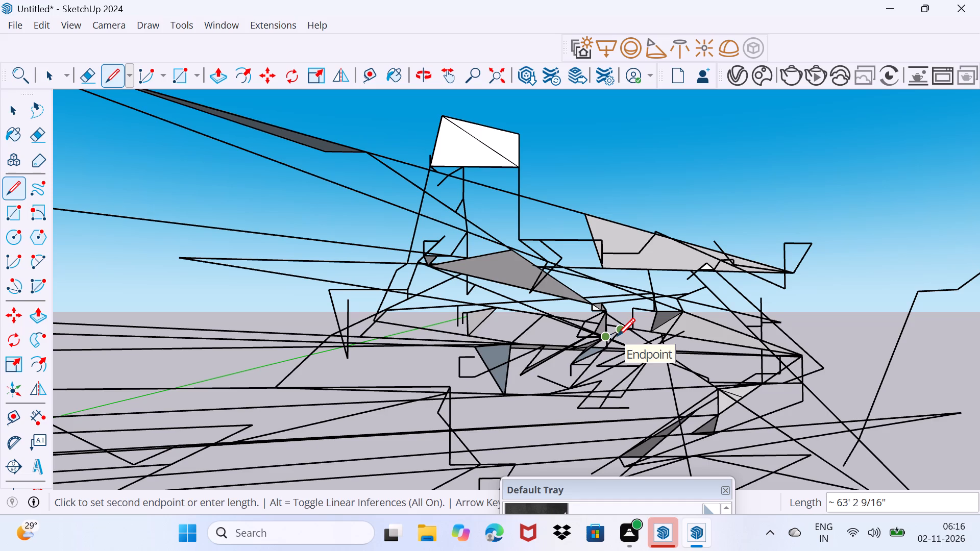
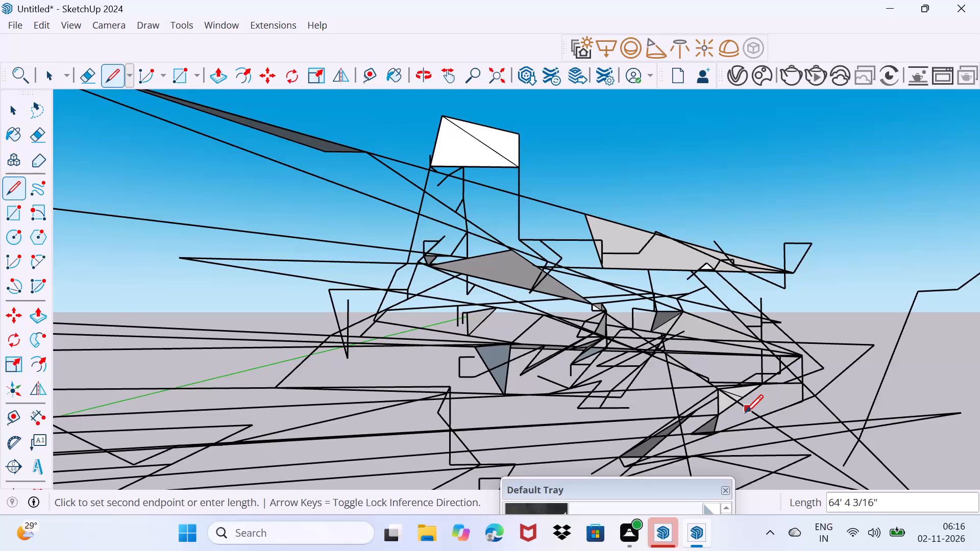
Continue the line from the pale triangle below the dense cluster along the ground, up into the small box, and across to the sloping edges' pointed corner.
{"action": "left_click", "coordinate": [745, 411]}
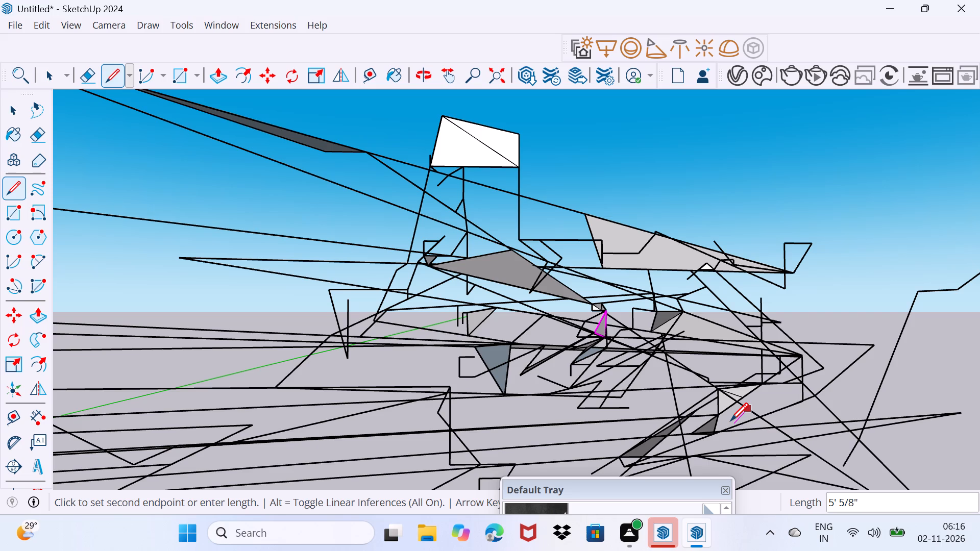
{"action": "left_click", "coordinate": [751, 423]}
{"action": "left_click", "coordinate": [781, 422]}
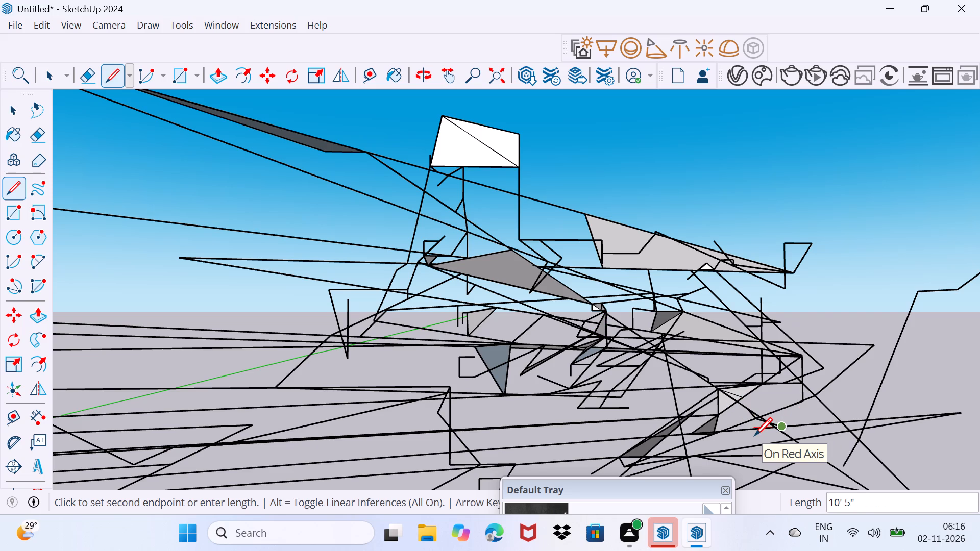
{"action": "left_click", "coordinate": [753, 350]}
{"action": "left_click_drag", "start_coordinate": [822, 361], "coordinate": [821, 365]}
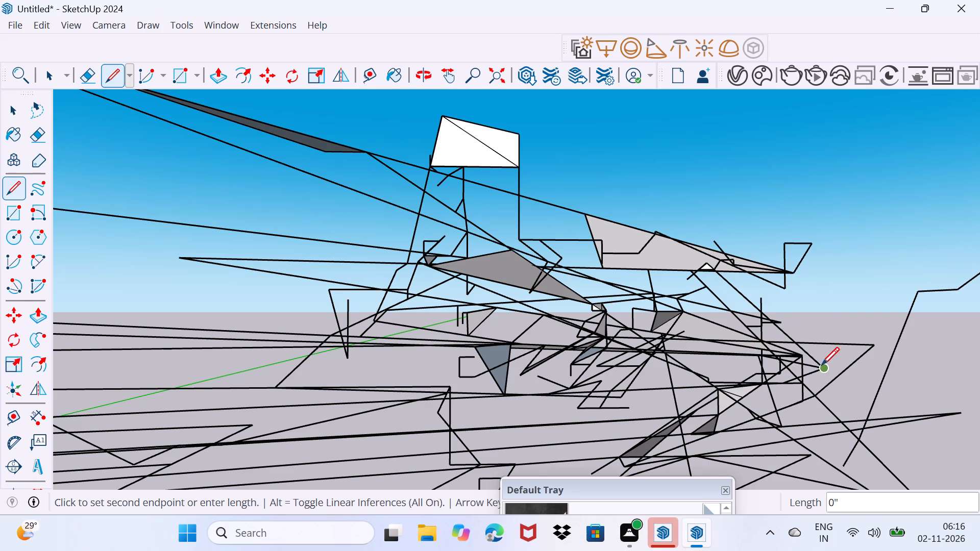
{"action": "left_click_drag", "start_coordinate": [821, 365], "coordinate": [820, 367]}
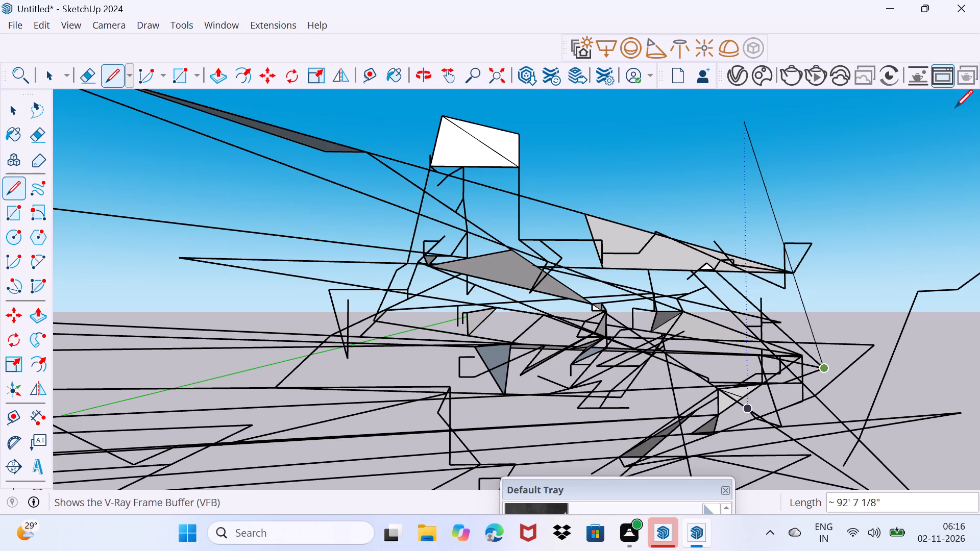
Draw an edge about 385' long from the pointed corner up to the short horizontal edge's end, and continue back down to the small box.
{"action": "left_click", "coordinate": [783, 321]}
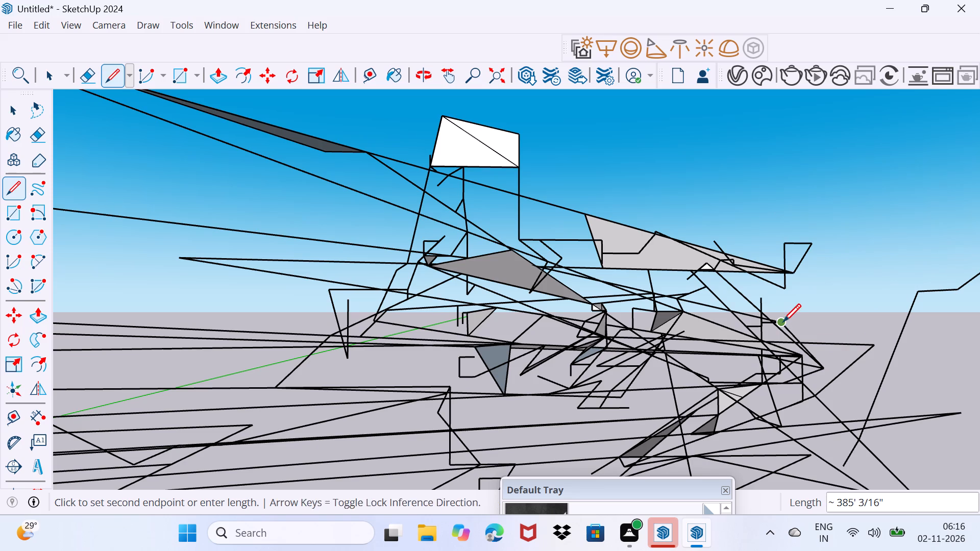
{"action": "left_click", "coordinate": [782, 346]}
{"action": "left_click", "coordinate": [768, 365]}
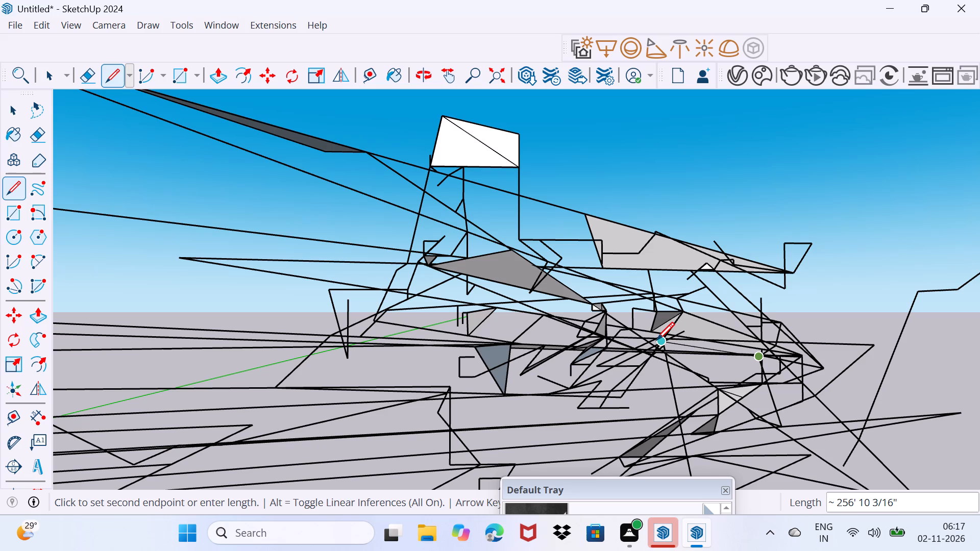
Draw a long edge back to the grey triangle's lower edge and zigzag down to the ground lines, closing a triangular face below the horizon.
{"action": "left_click", "coordinate": [512, 292]}
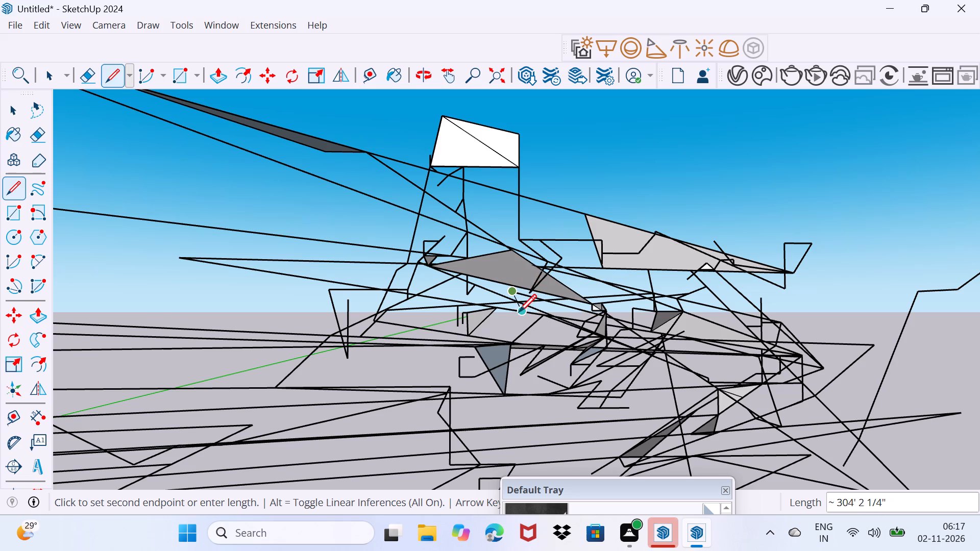
{"action": "left_click", "coordinate": [544, 267]}
{"action": "left_click", "coordinate": [542, 314]}
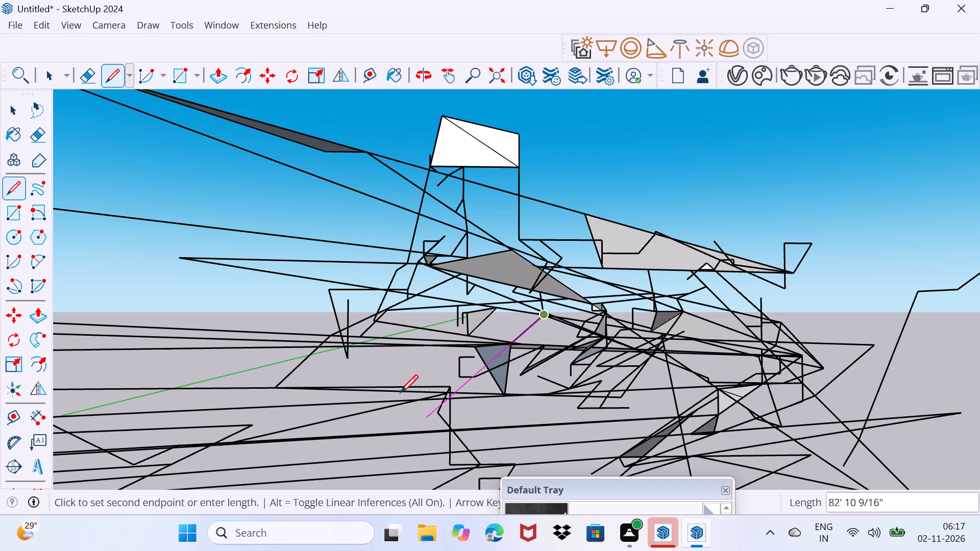
{"action": "left_click", "coordinate": [468, 342]}
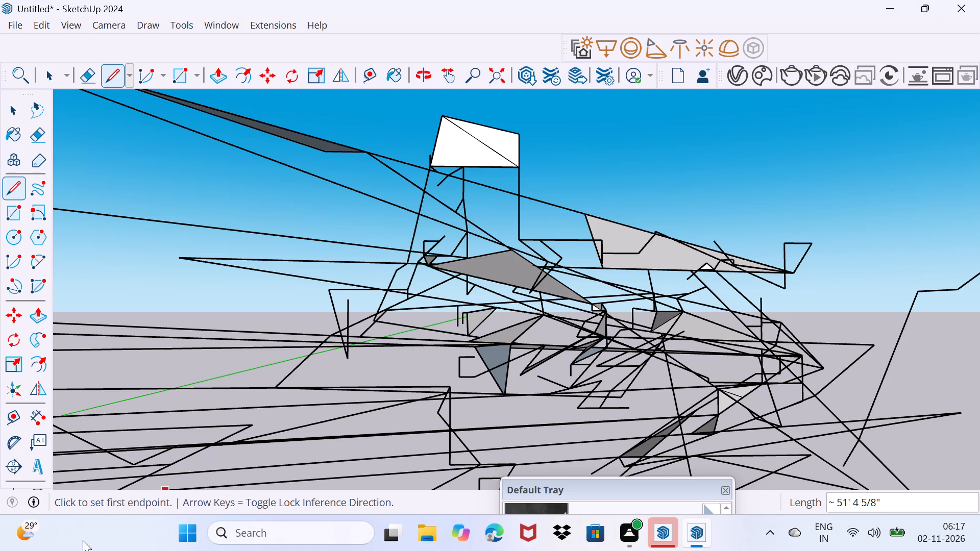
Draw an edge about 36' 9" long from the upper ground line down to the sloping edge, closing a small dark face.
{"action": "left_click", "coordinate": [312, 337]}
{"action": "left_click", "coordinate": [312, 337]}
{"action": "left_click", "coordinate": [311, 361]}
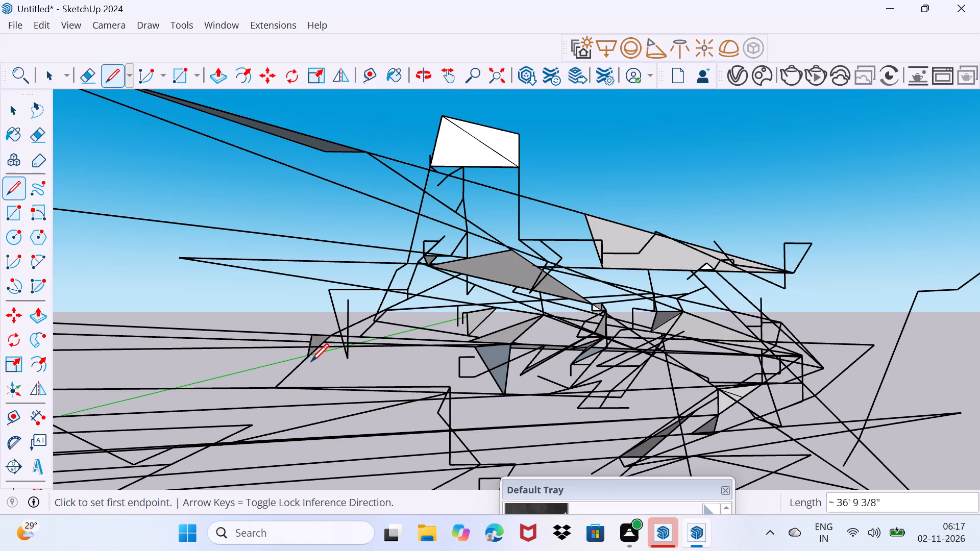
Draw a vertical edge about 4' 9" long down from the small dark face's lower tip, and continue about 6' 5" to the long ground edge.
{"action": "left_click", "coordinate": [311, 361]}
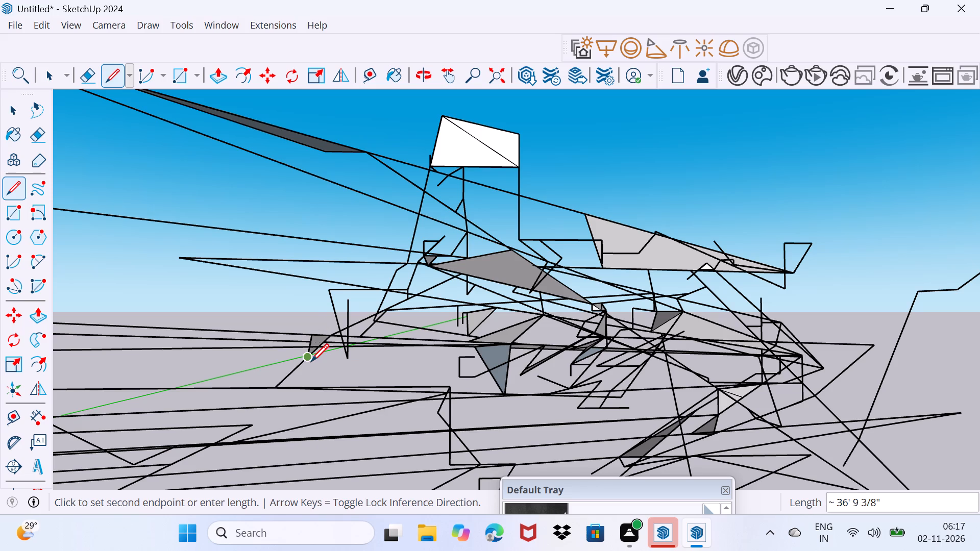
{"action": "left_click", "coordinate": [311, 361]}
{"action": "left_click", "coordinate": [311, 361]}
{"action": "left_click", "coordinate": [313, 381]}
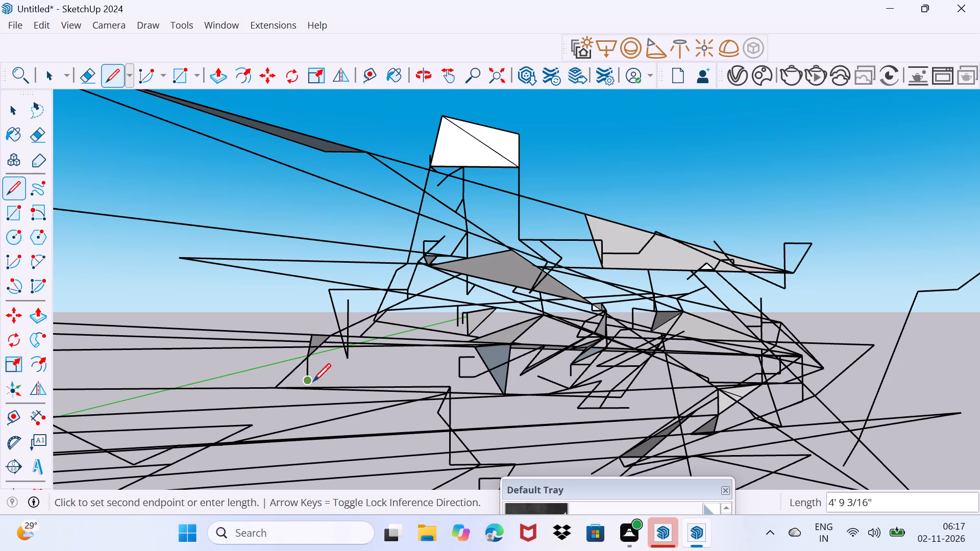
{"action": "left_click", "coordinate": [313, 381]}
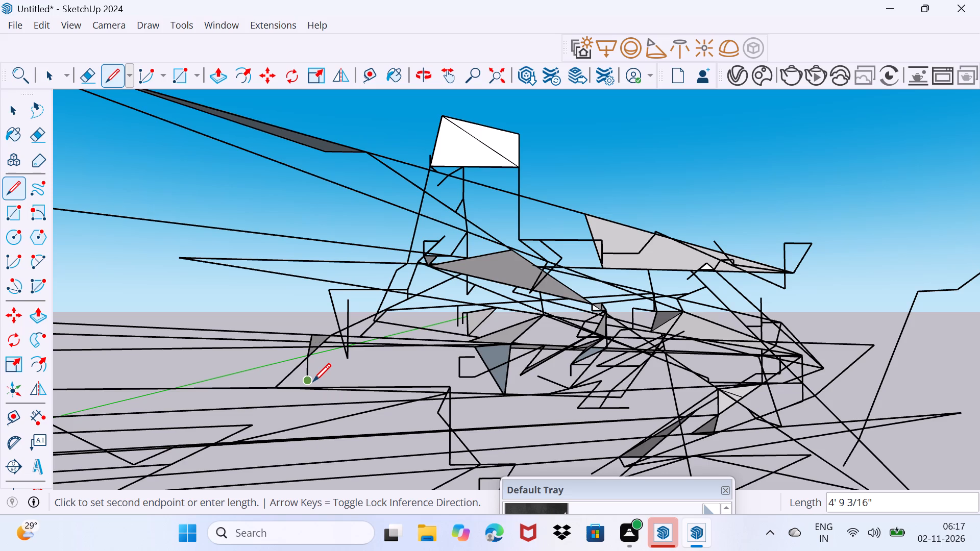
{"action": "left_click", "coordinate": [313, 381]}
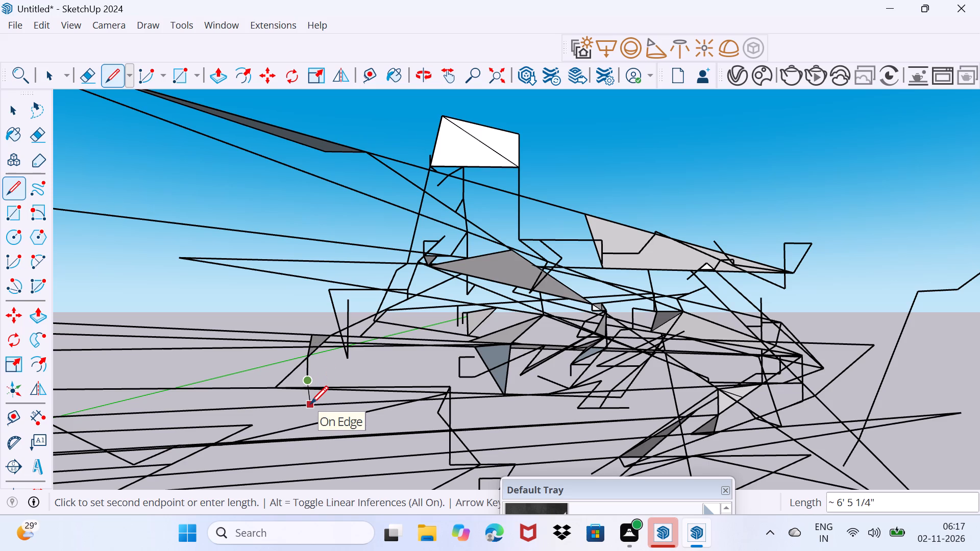
{"action": "left_click", "coordinate": [310, 404]}
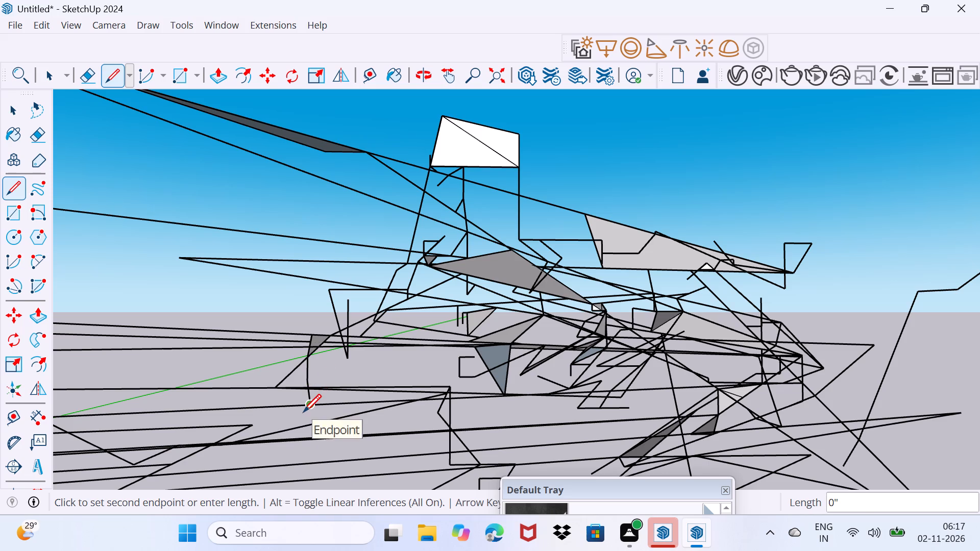
{"action": "left_click", "coordinate": [303, 412]}
{"action": "left_click", "coordinate": [303, 412]}
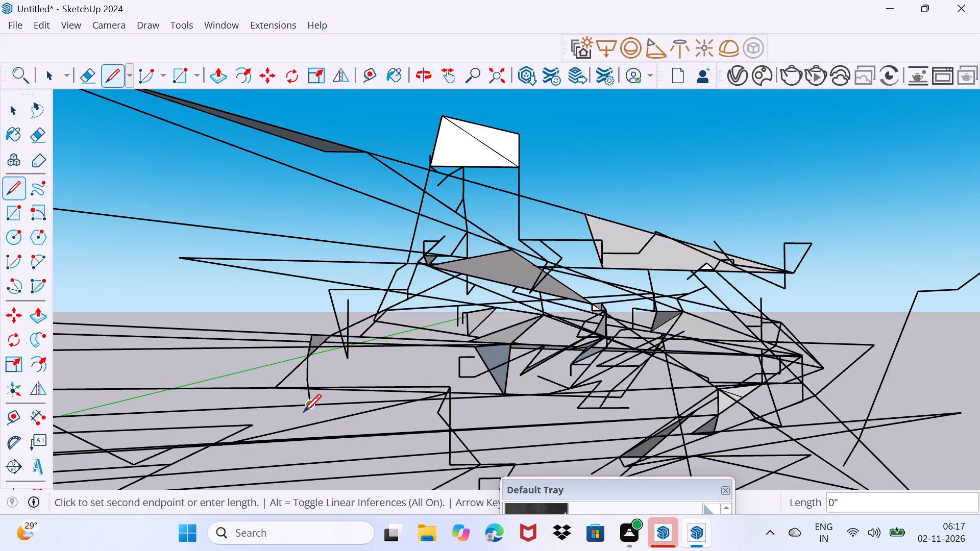
{"action": "left_click", "coordinate": [303, 412]}
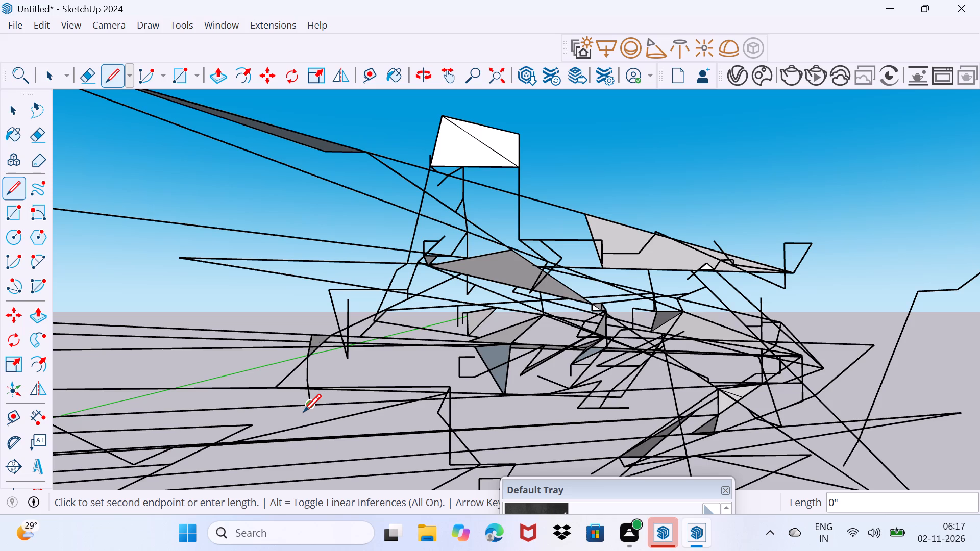
{"action": "left_click", "coordinate": [303, 412]}
{"action": "left_click", "coordinate": [303, 412]}
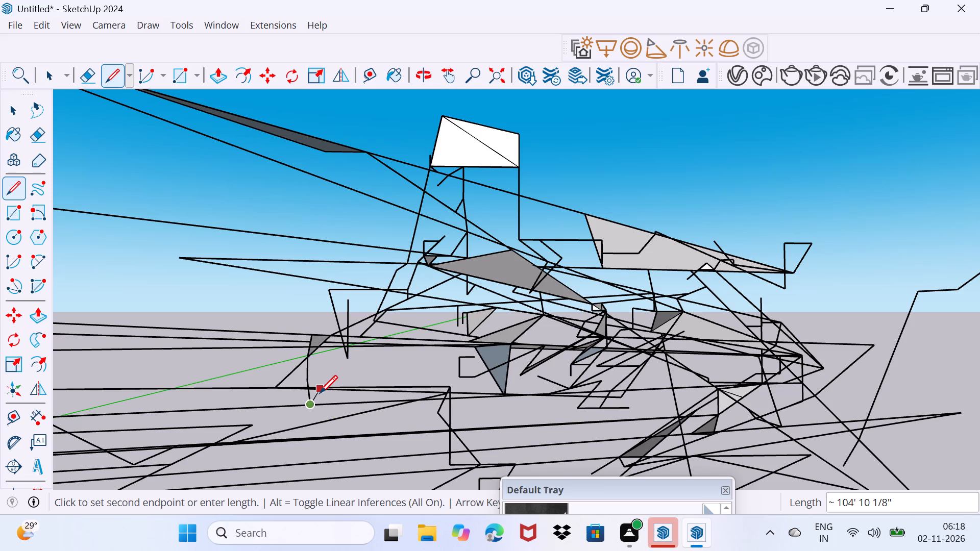
Draw a sloping edge about 32' 7" long from the ground edge past the green axis, followed by a vertical edge about 16' 4" downward.
{"action": "left_click", "coordinate": [160, 359]}
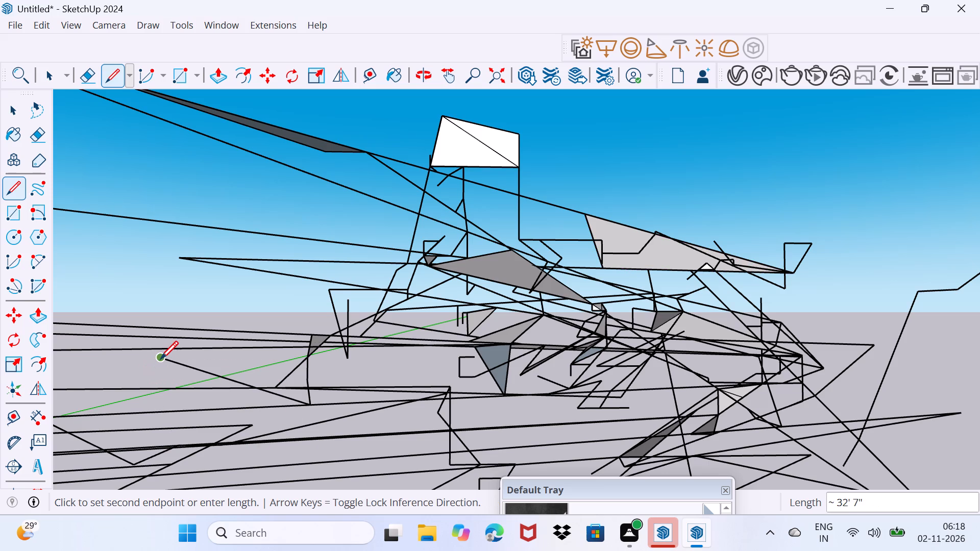
{"action": "left_click", "coordinate": [160, 359]}
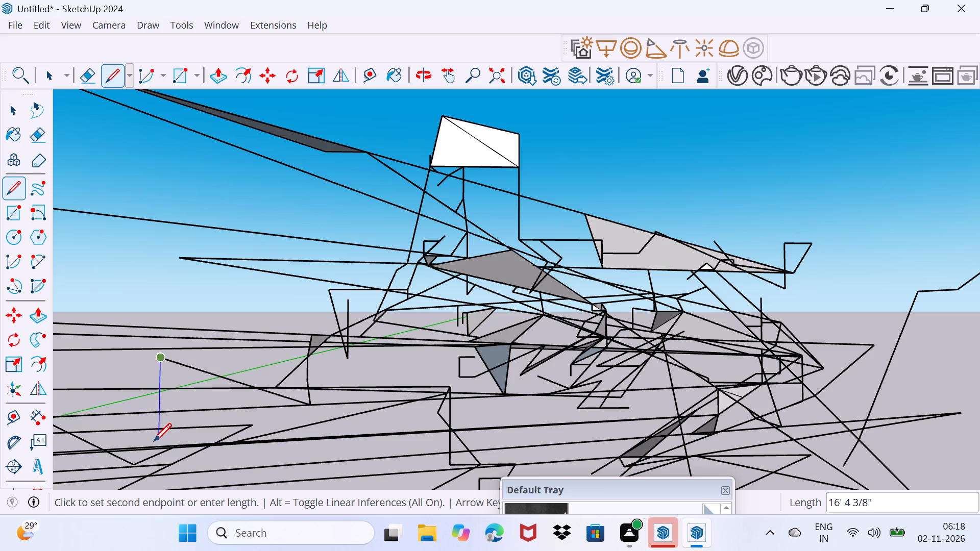
{"action": "left_click", "coordinate": [154, 441]}
{"action": "left_click", "coordinate": [154, 441]}
{"action": "left_click", "coordinate": [154, 441]}
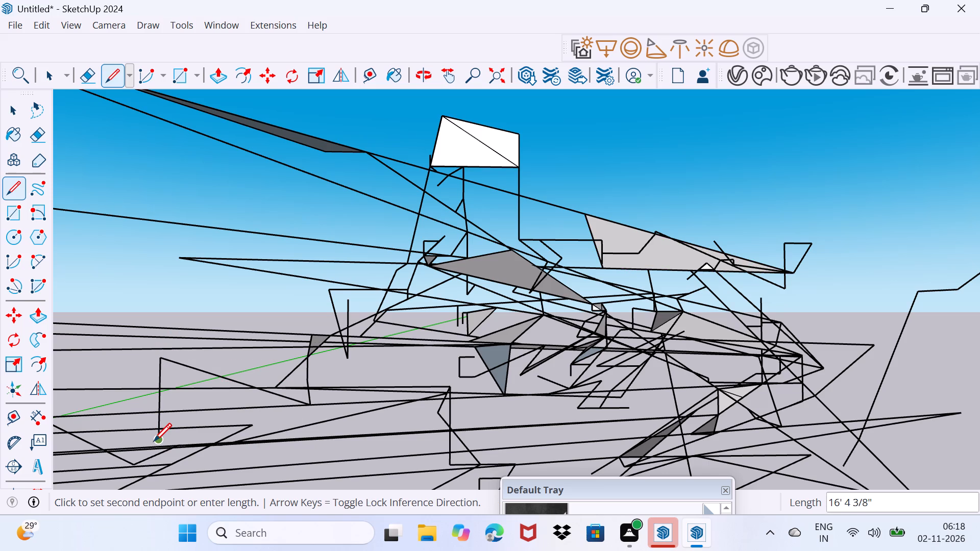
{"action": "left_click", "coordinate": [154, 441]}
{"action": "left_click", "coordinate": [154, 441]}
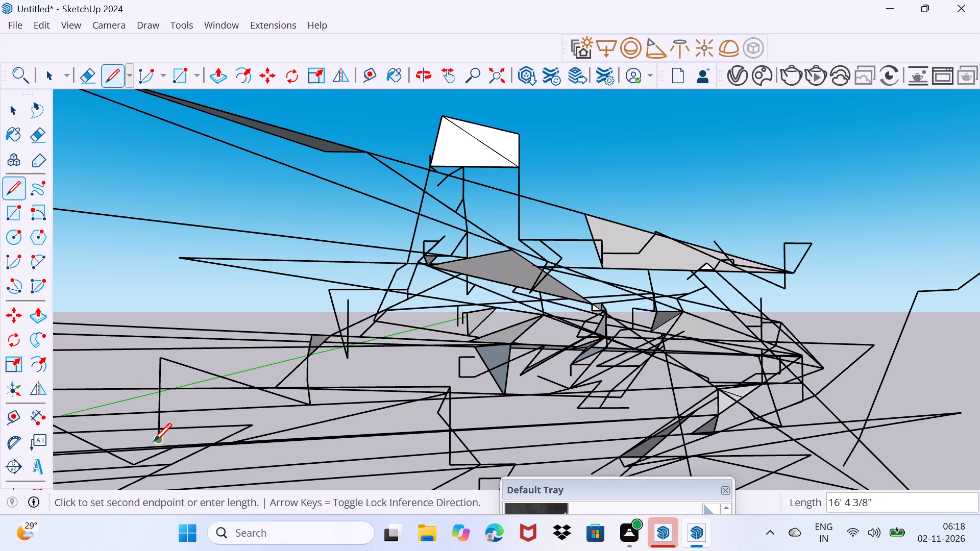
{"action": "left_click", "coordinate": [154, 441]}
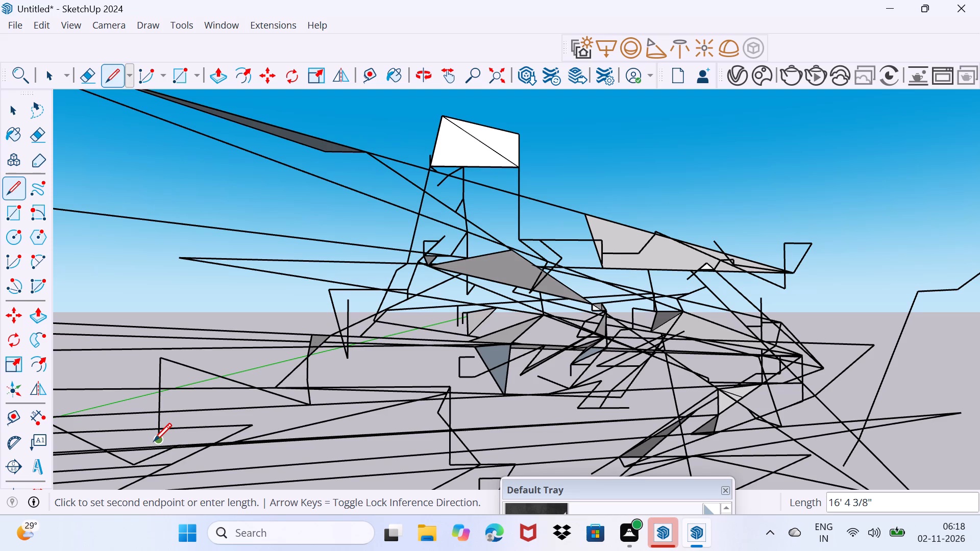
{"action": "left_click", "coordinate": [154, 441]}
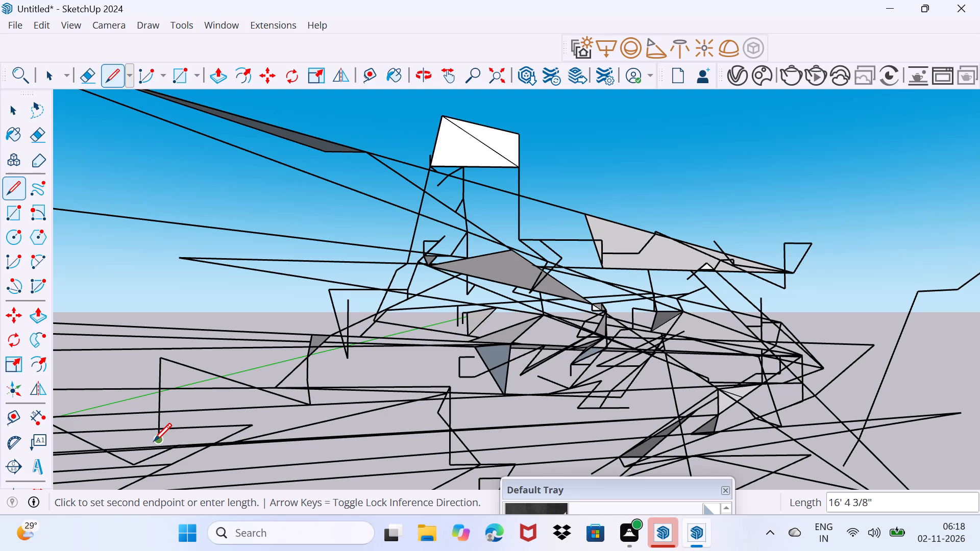
Draw an edge about 104' 4" long from the vertical edge's lower end to the ground line beside the zigzag's lower corner.
{"action": "left_click", "coordinate": [153, 442]}
{"action": "left_click", "coordinate": [145, 462]}
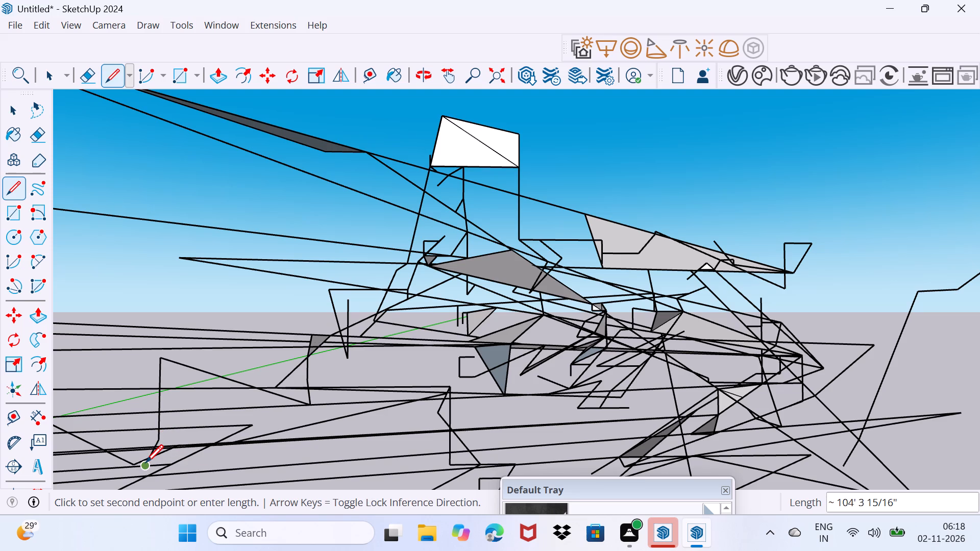
{"action": "left_click", "coordinate": [145, 462]}
{"action": "left_click", "coordinate": [145, 462]}
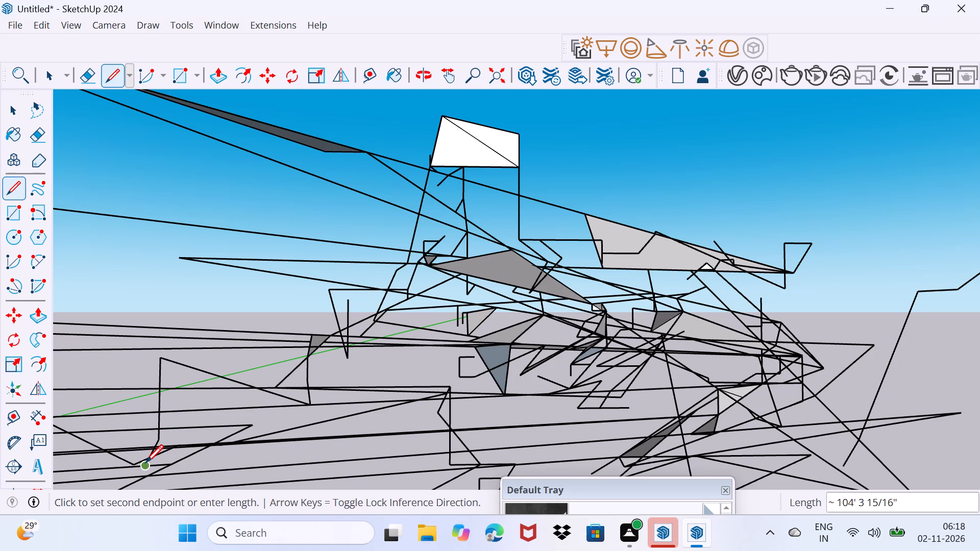
{"action": "left_click", "coordinate": [145, 462]}
{"action": "left_click", "coordinate": [145, 462]}
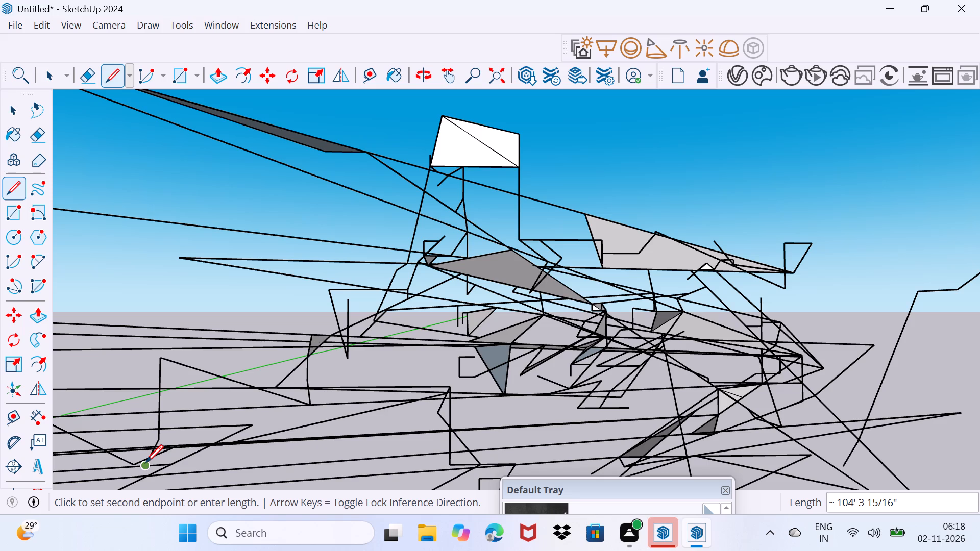
{"action": "left_click", "coordinate": [145, 462]}
{"action": "left_click", "coordinate": [145, 462]}
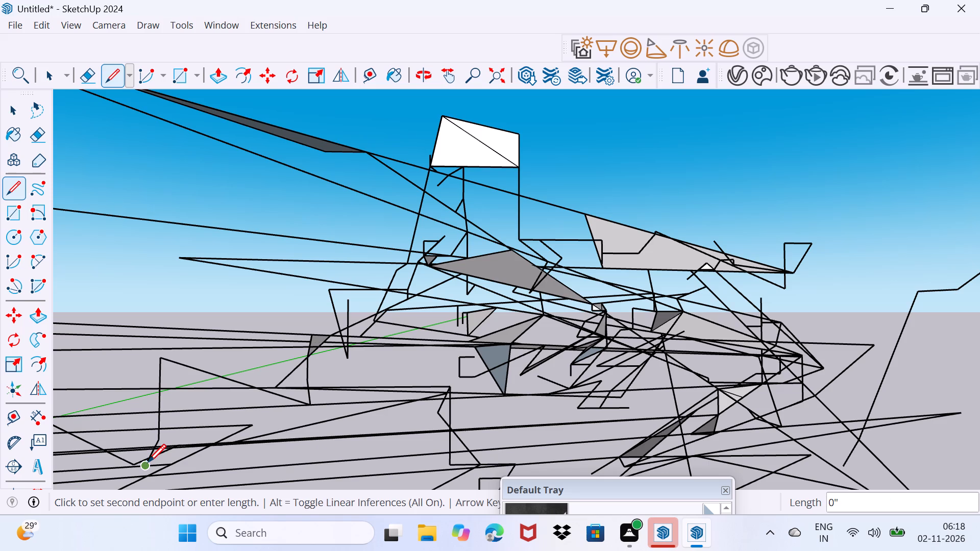
Draw two connected edges about 33' 2" and 16' 6" long rising from the zigzag's lower corner to the long ground lines.
{"action": "left_click", "coordinate": [148, 462]}
{"action": "left_click", "coordinate": [148, 462]}
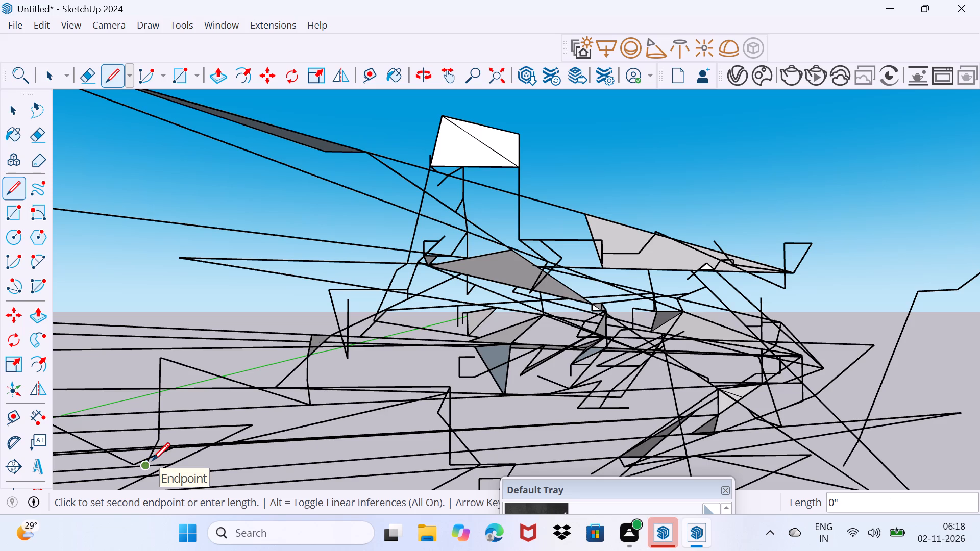
{"action": "left_click", "coordinate": [152, 460]}
{"action": "left_click", "coordinate": [156, 459]}
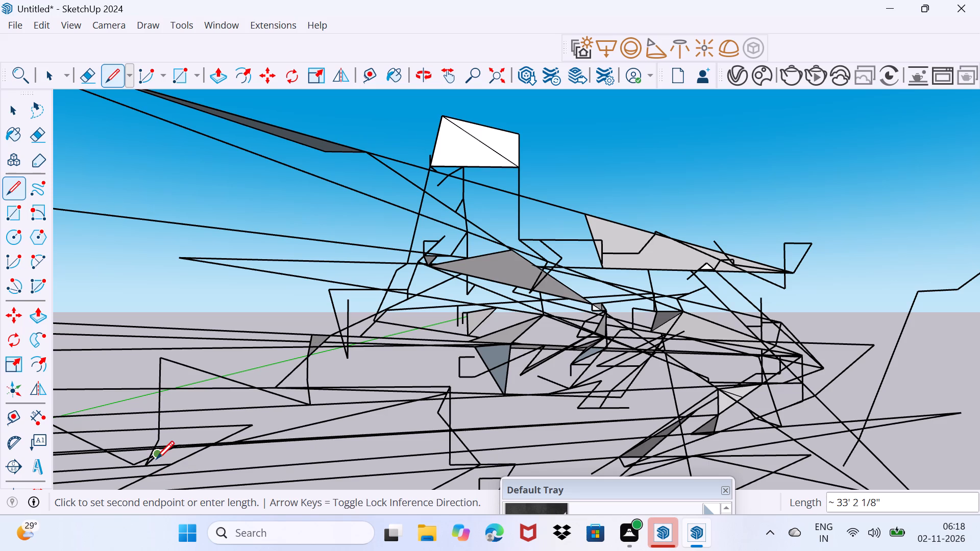
{"action": "left_click", "coordinate": [159, 457]}
{"action": "left_click", "coordinate": [164, 456]}
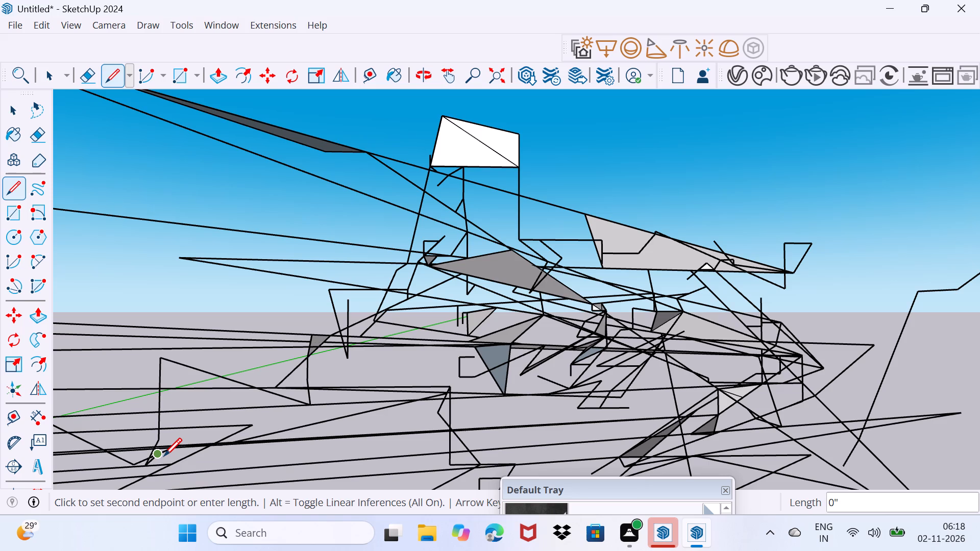
{"action": "left_click", "coordinate": [164, 456]}
{"action": "left_click", "coordinate": [166, 455]}
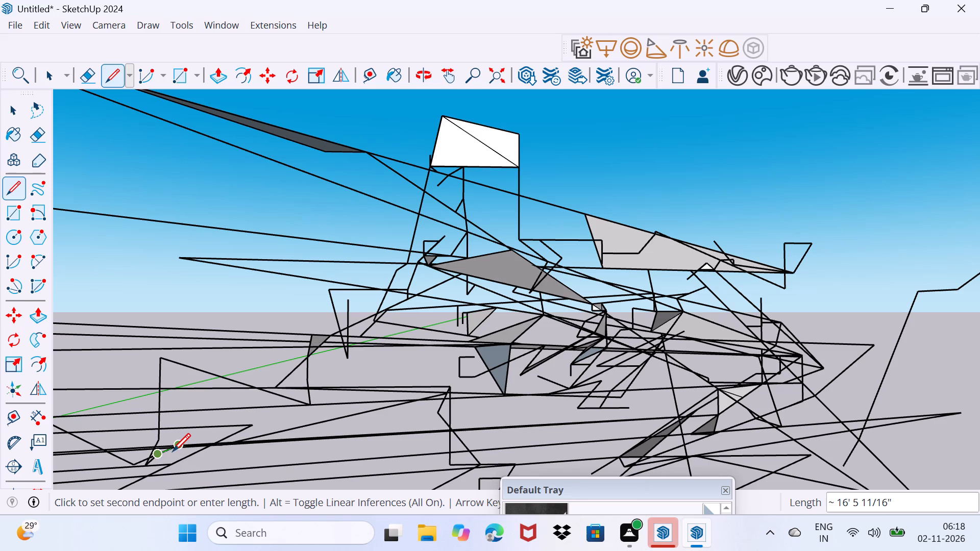
{"action": "left_click", "coordinate": [173, 451]}
{"action": "left_click", "coordinate": [173, 451]}
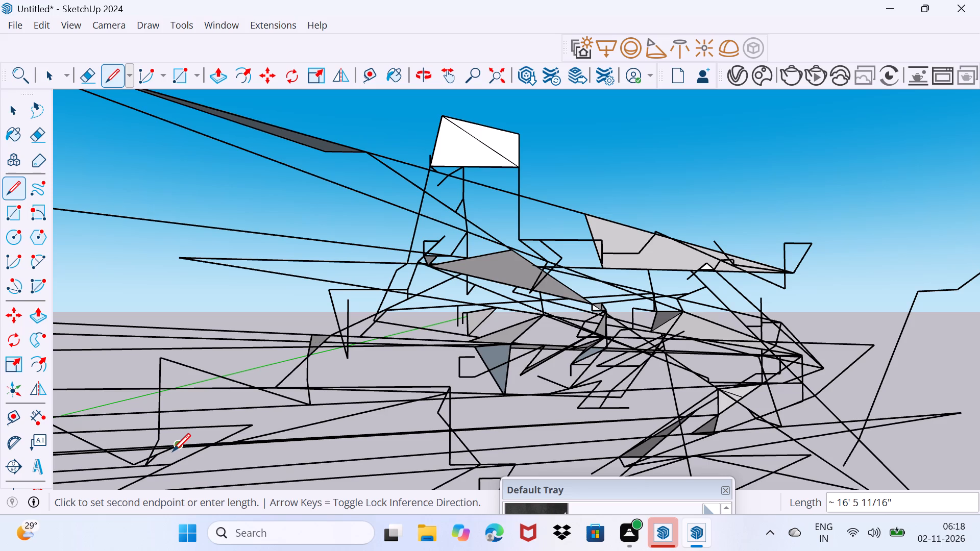
{"action": "left_click", "coordinate": [176, 448]}
{"action": "left_click", "coordinate": [176, 448]}
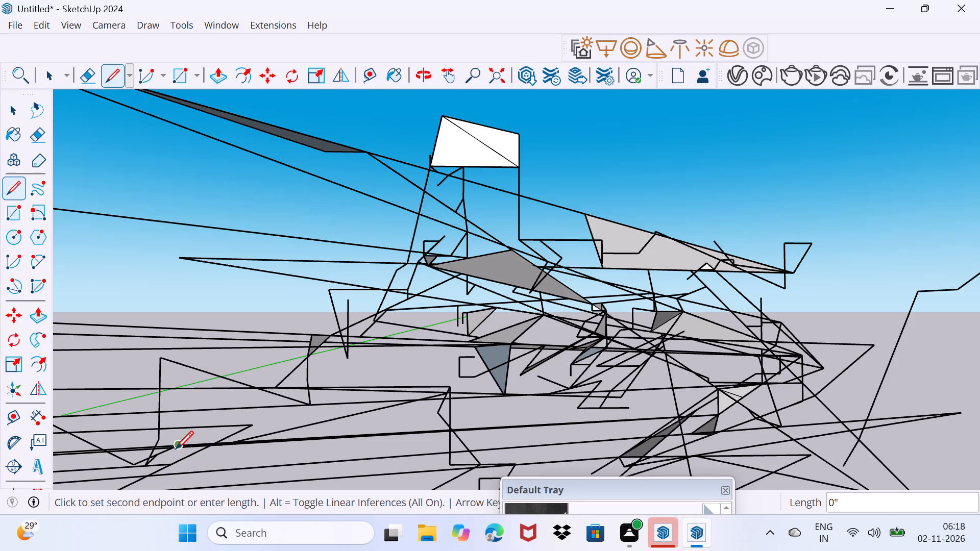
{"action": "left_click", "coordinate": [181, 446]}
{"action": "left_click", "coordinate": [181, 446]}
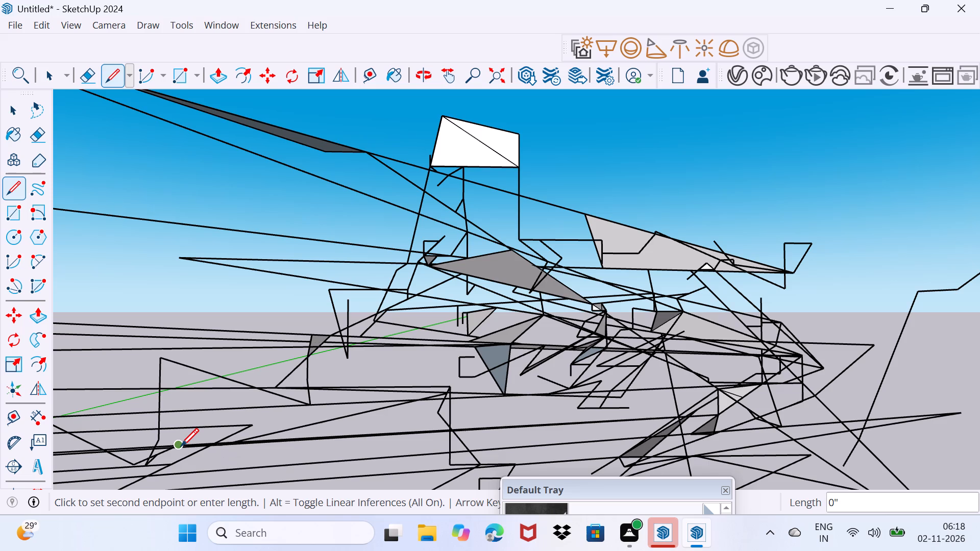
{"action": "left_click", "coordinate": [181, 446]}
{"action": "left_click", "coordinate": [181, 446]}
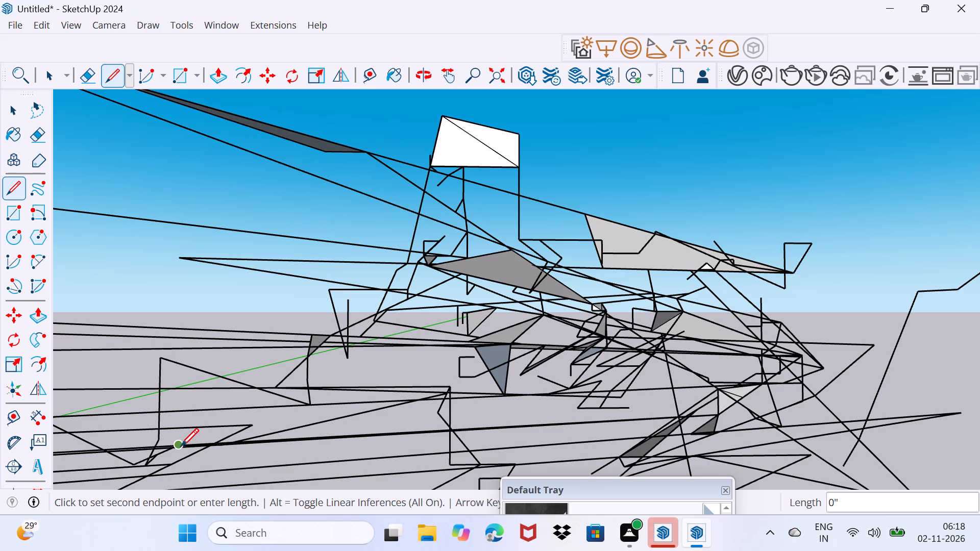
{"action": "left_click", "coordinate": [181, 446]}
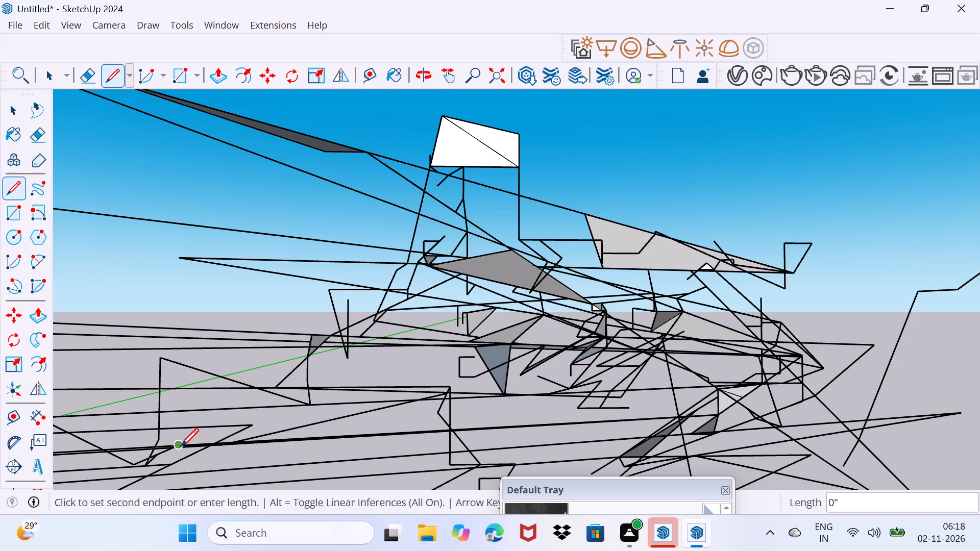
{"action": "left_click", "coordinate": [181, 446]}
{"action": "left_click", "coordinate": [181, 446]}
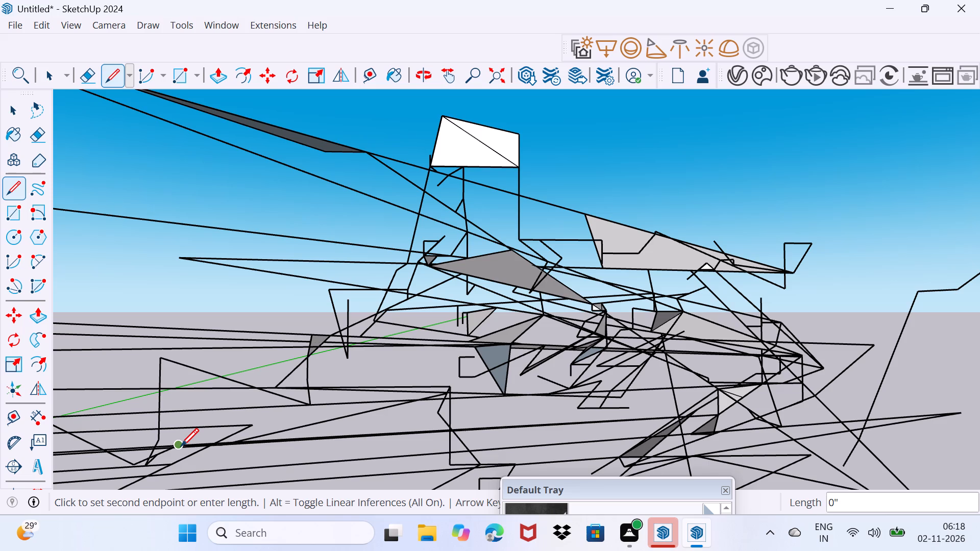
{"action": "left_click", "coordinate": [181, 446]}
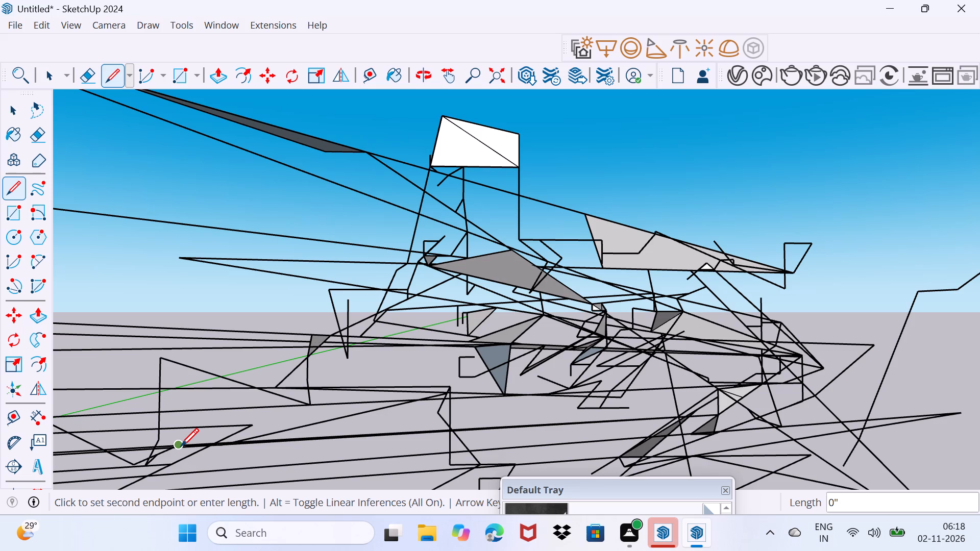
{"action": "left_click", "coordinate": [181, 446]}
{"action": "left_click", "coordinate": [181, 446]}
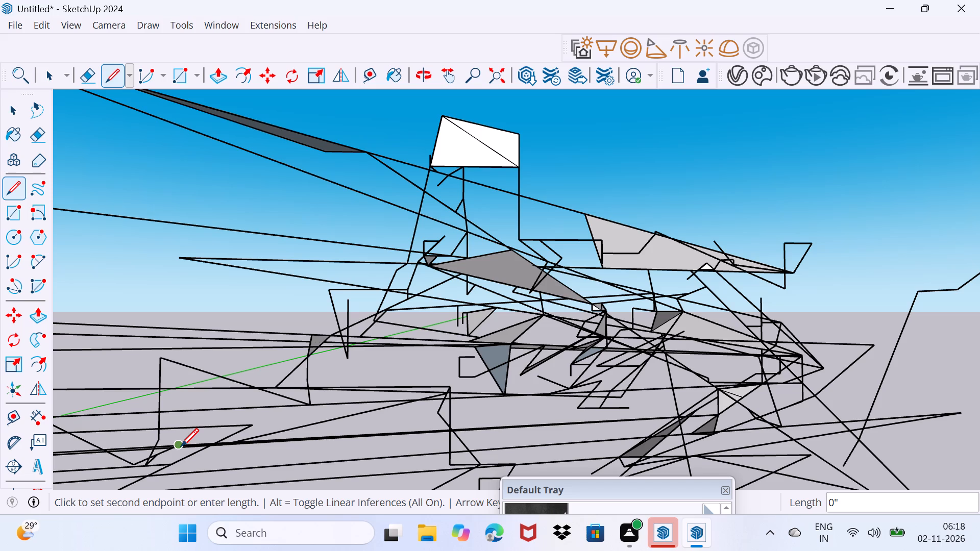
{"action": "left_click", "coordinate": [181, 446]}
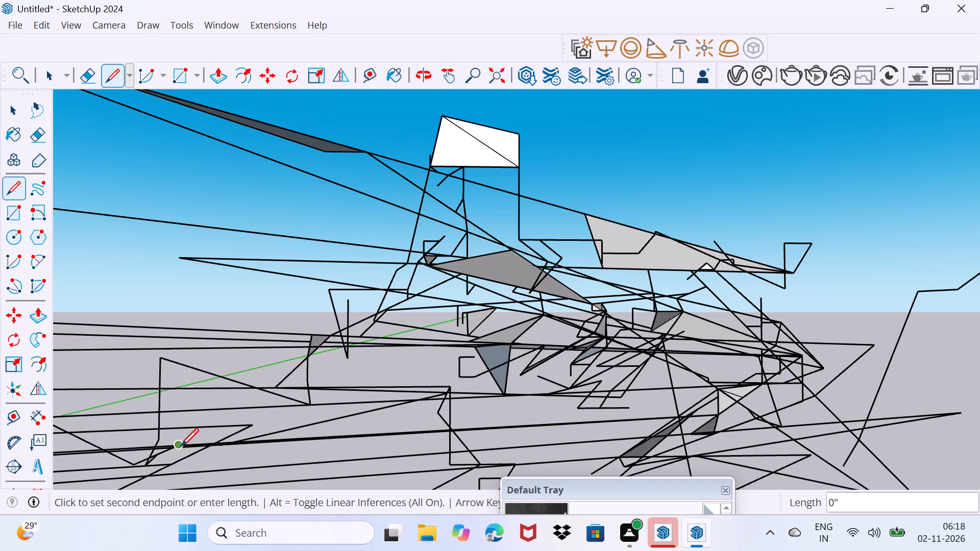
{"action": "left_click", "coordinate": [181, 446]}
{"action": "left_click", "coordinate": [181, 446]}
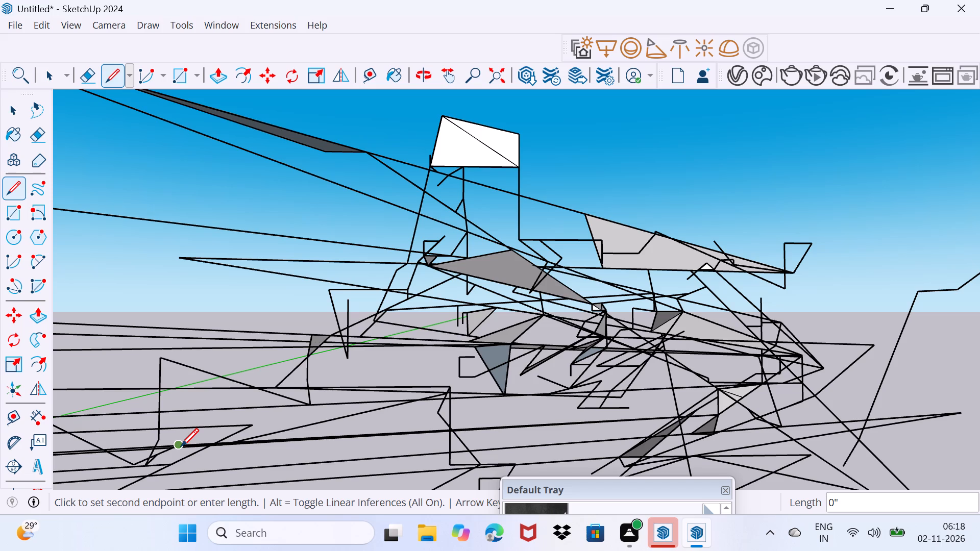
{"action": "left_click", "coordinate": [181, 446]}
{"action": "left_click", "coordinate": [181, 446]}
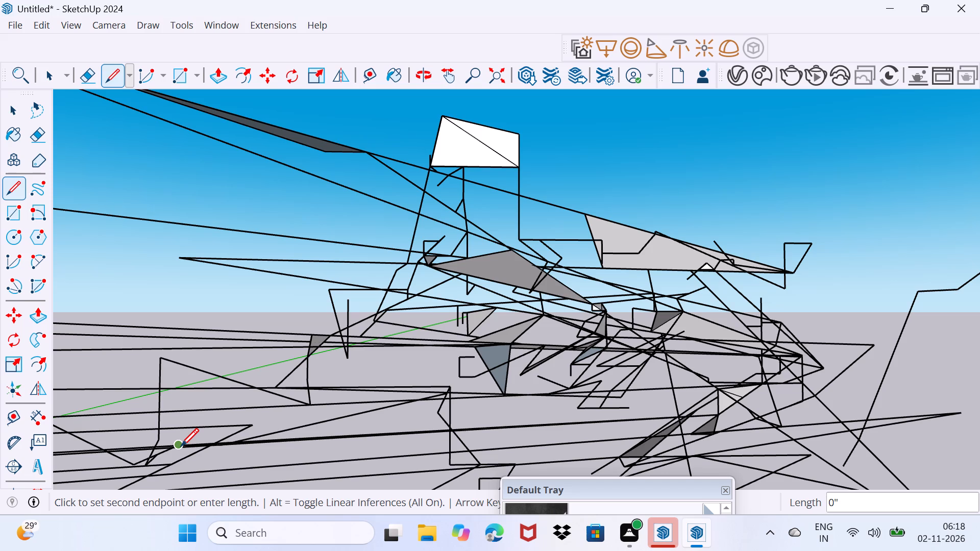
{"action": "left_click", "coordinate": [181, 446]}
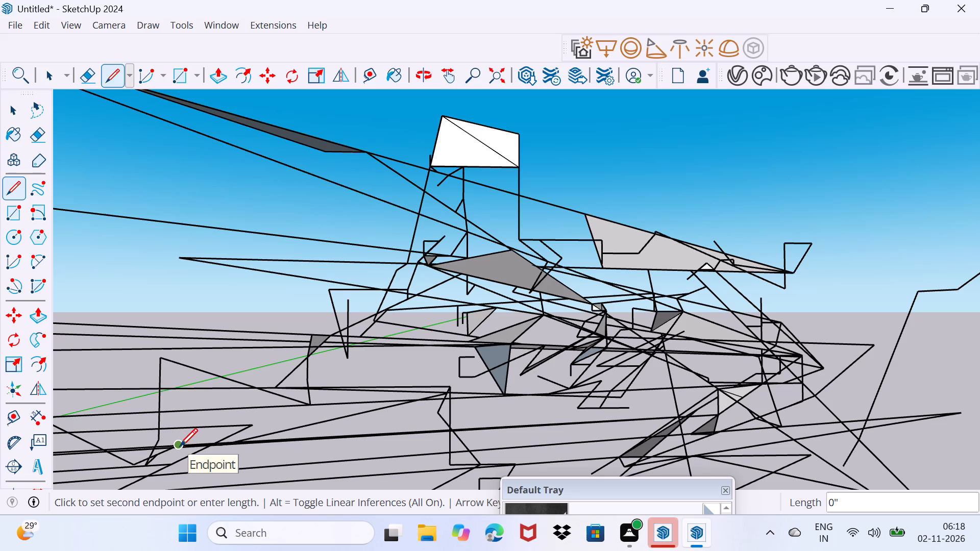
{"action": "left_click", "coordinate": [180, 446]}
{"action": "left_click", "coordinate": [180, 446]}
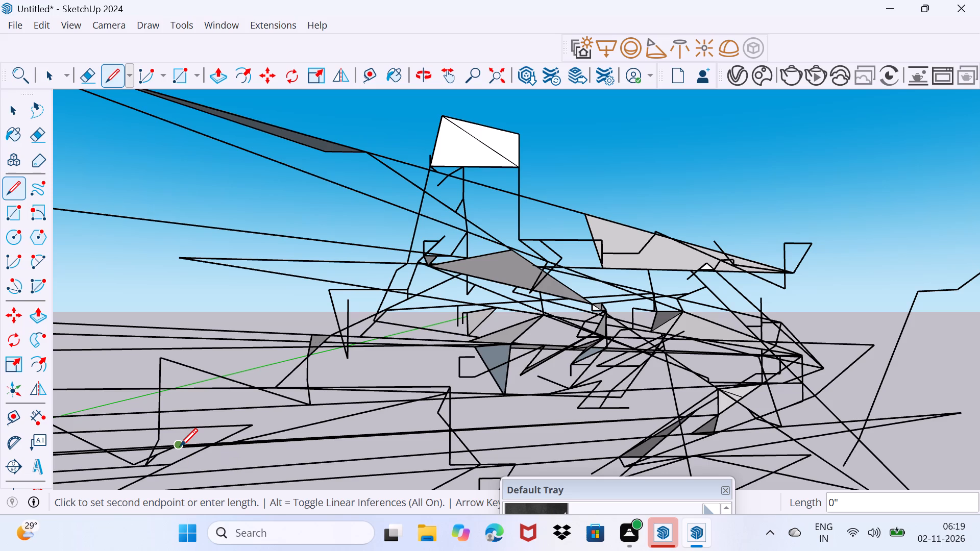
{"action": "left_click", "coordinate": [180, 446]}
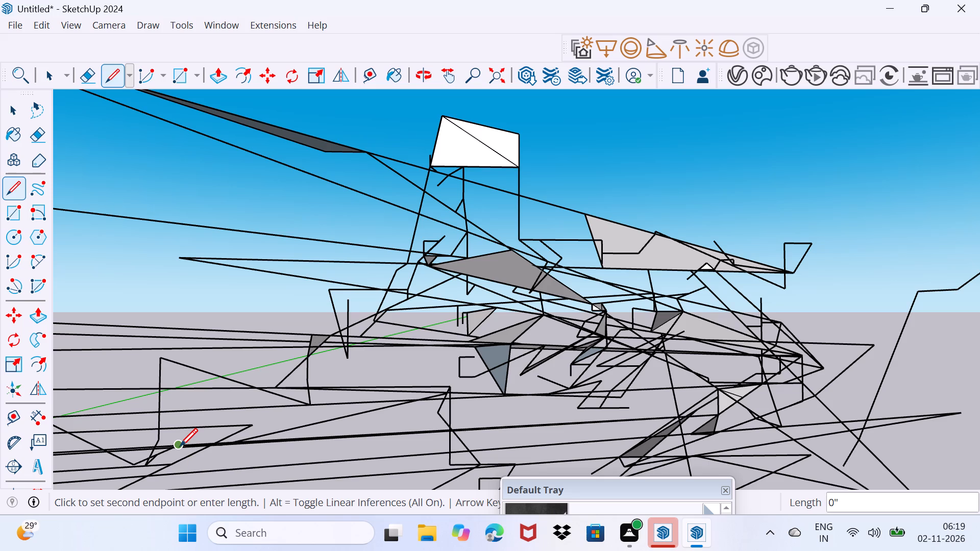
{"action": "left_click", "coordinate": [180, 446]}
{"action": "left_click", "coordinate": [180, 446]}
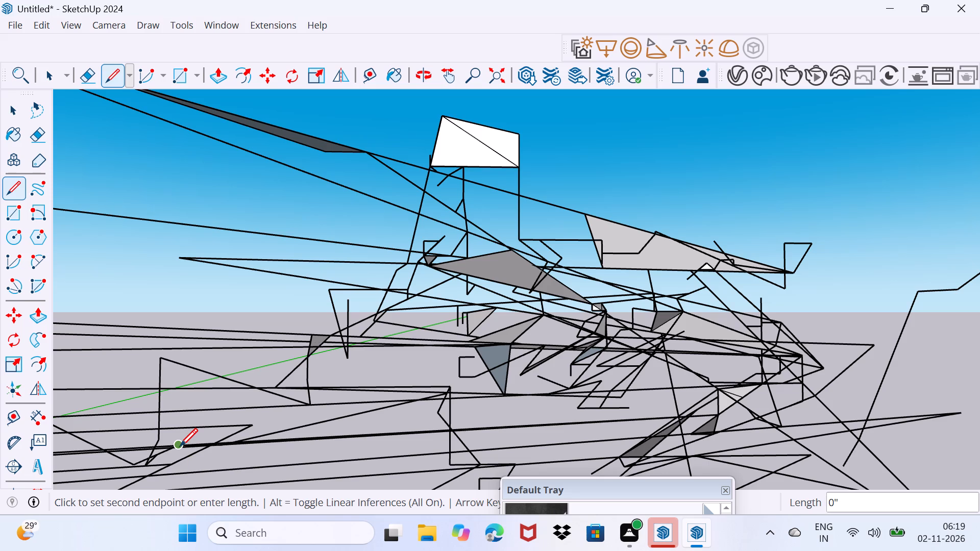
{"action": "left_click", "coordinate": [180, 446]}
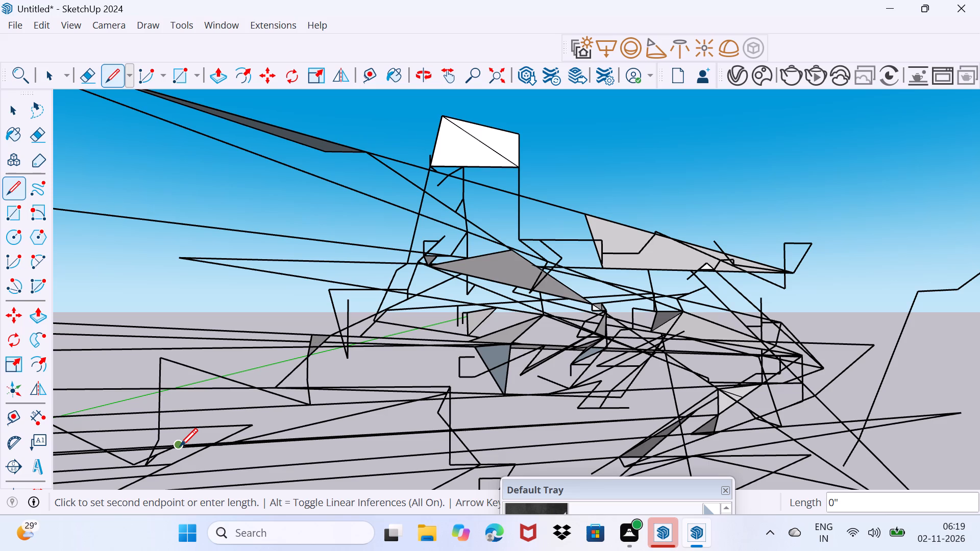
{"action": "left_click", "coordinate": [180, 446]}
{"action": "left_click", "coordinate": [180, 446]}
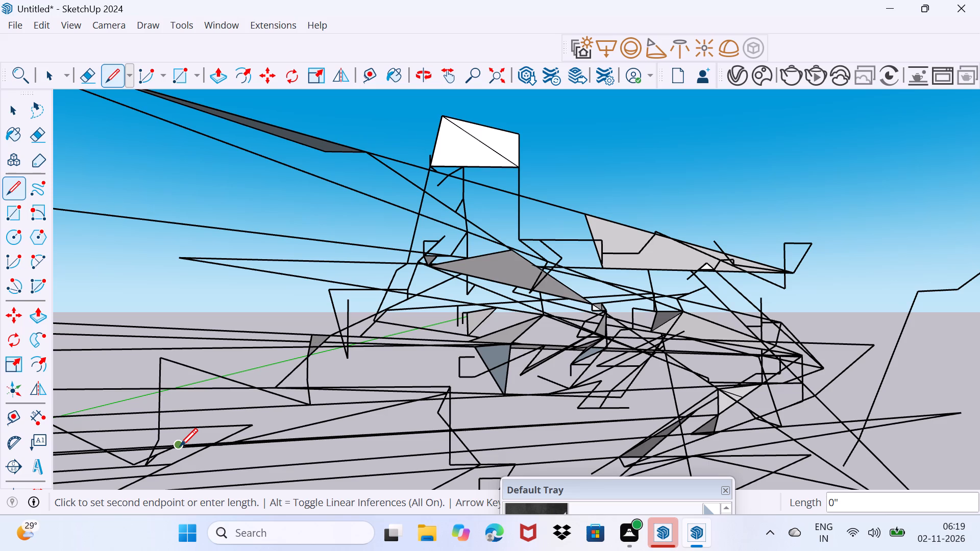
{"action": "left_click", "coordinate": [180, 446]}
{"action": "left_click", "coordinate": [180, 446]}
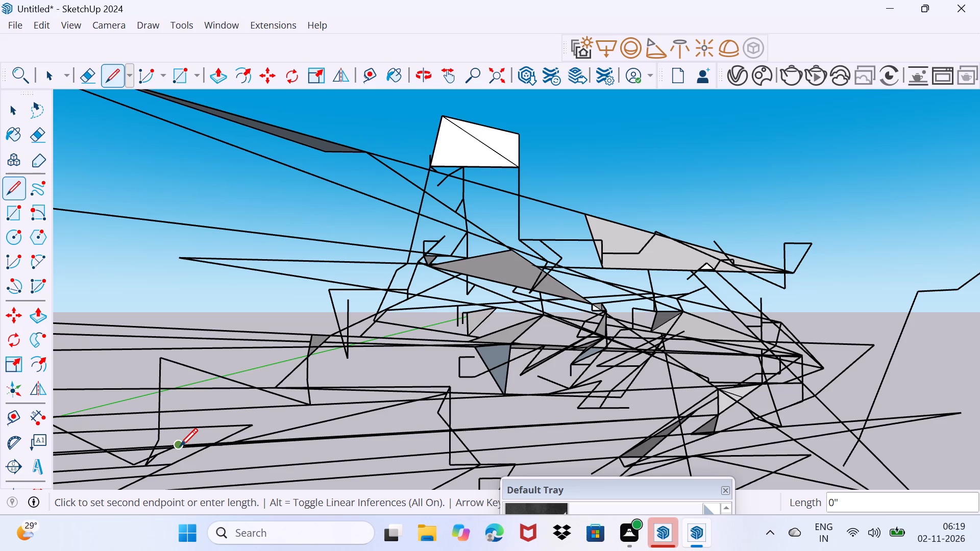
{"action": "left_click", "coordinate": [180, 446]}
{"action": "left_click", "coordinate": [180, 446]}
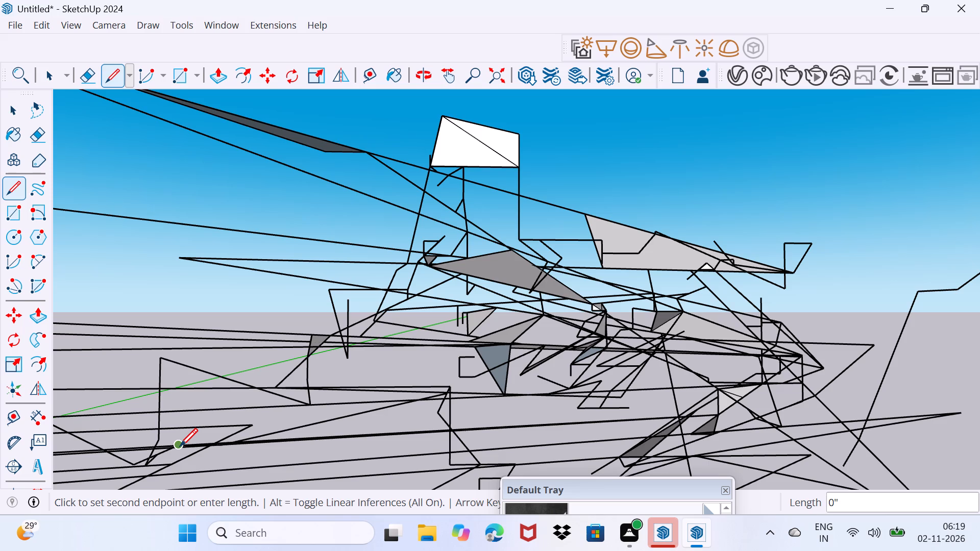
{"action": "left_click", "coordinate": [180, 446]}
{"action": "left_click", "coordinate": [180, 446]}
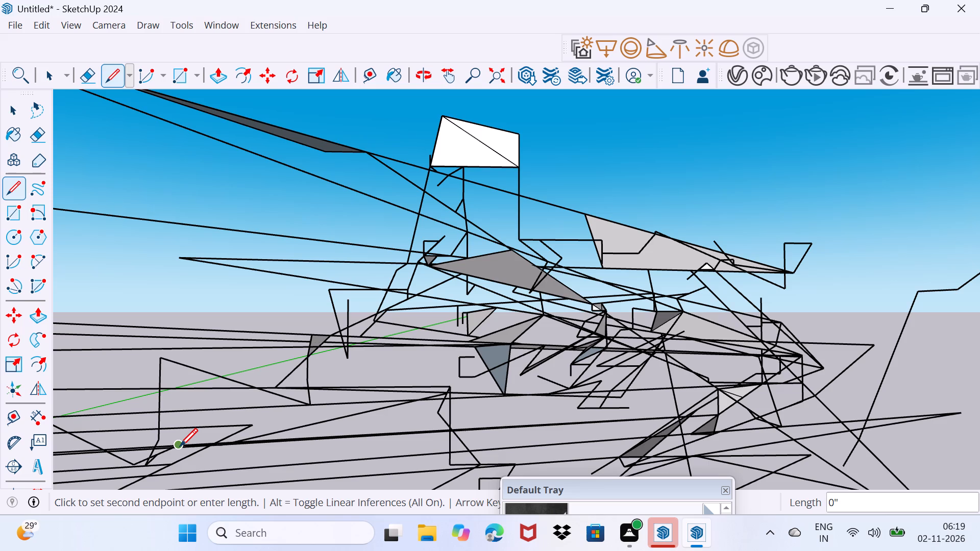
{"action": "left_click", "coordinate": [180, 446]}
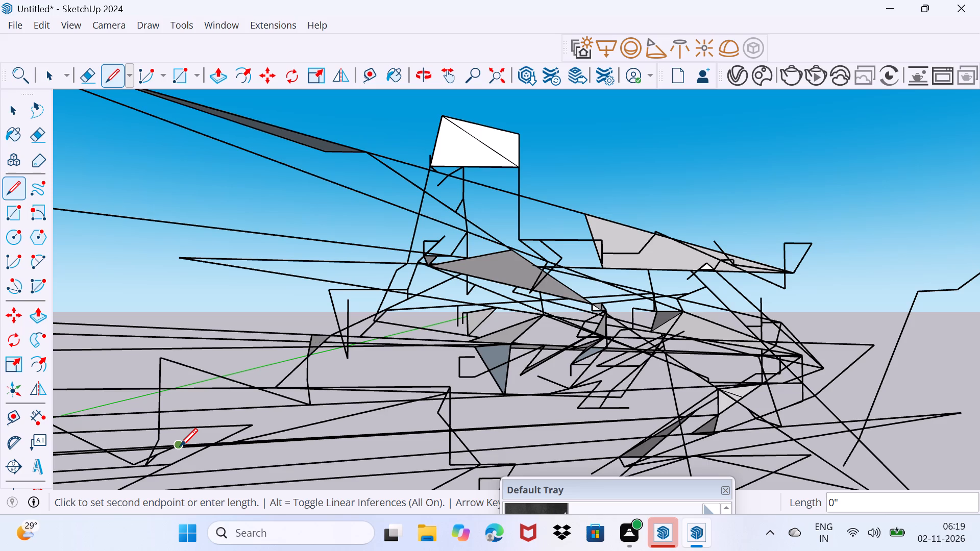
Draw a long sloping edge from the last endpoint on the long ground lines, up past the small grey face to just above the horizon.
{"action": "left_click", "coordinate": [180, 446]}
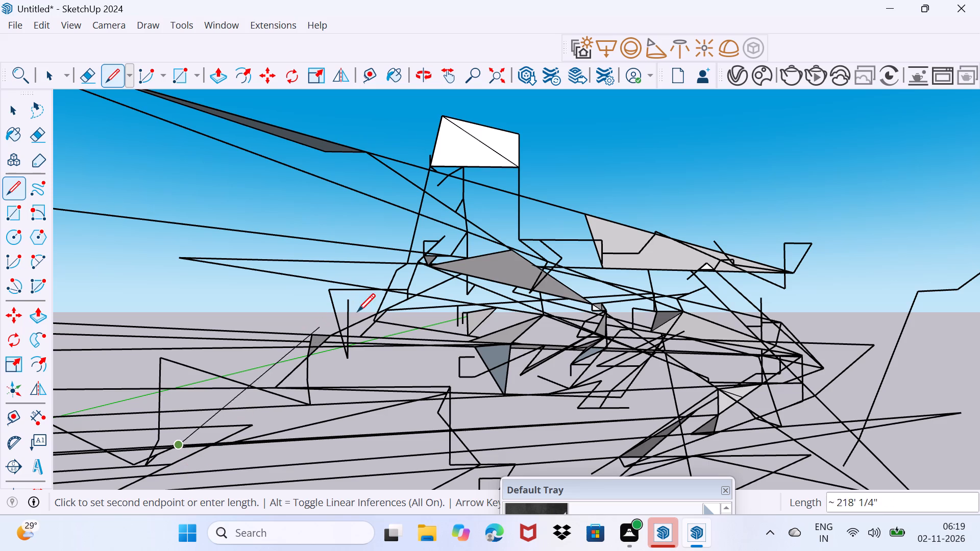
{"action": "left_click", "coordinate": [372, 306]}
{"action": "left_click", "coordinate": [372, 308]}
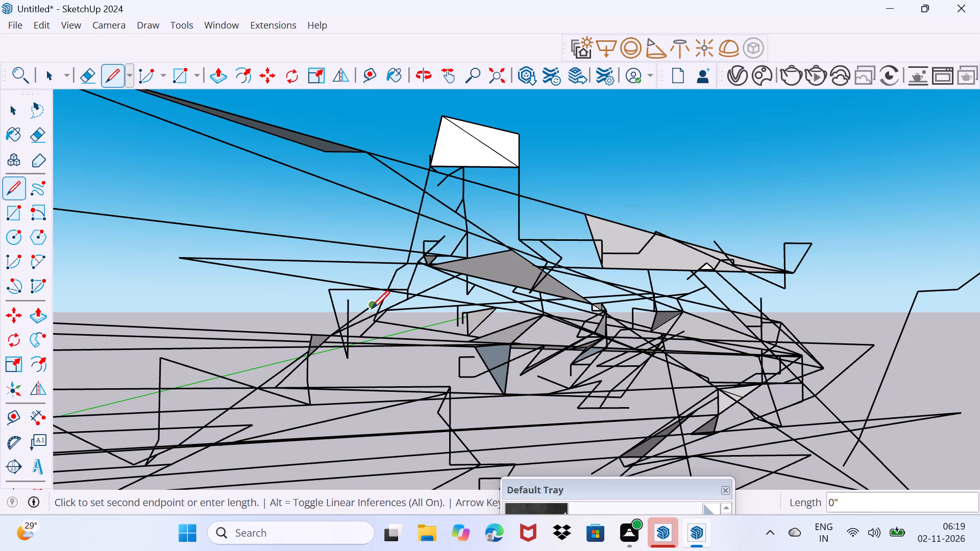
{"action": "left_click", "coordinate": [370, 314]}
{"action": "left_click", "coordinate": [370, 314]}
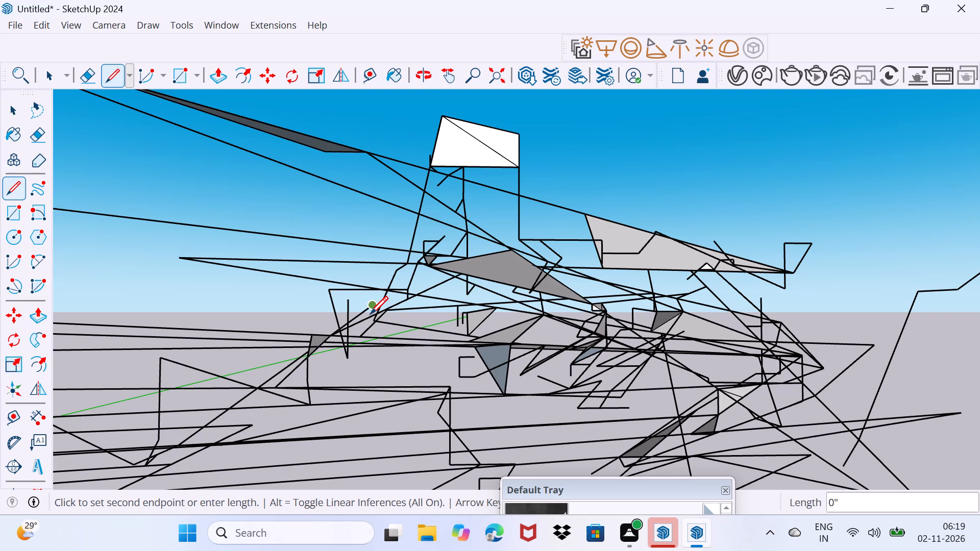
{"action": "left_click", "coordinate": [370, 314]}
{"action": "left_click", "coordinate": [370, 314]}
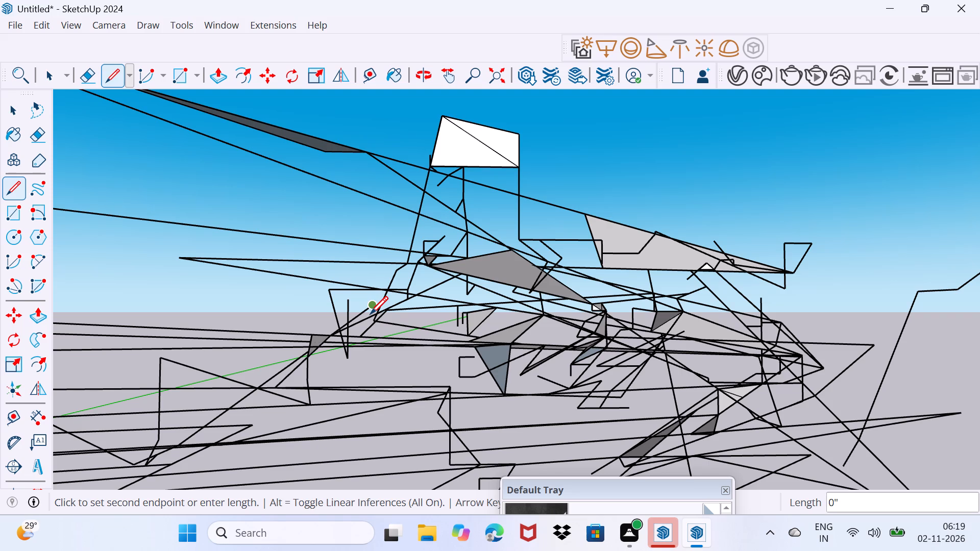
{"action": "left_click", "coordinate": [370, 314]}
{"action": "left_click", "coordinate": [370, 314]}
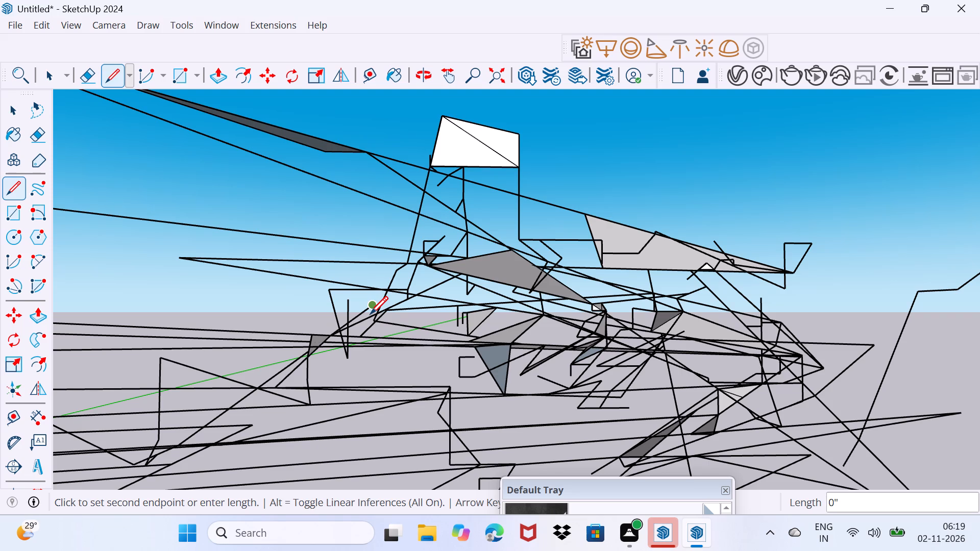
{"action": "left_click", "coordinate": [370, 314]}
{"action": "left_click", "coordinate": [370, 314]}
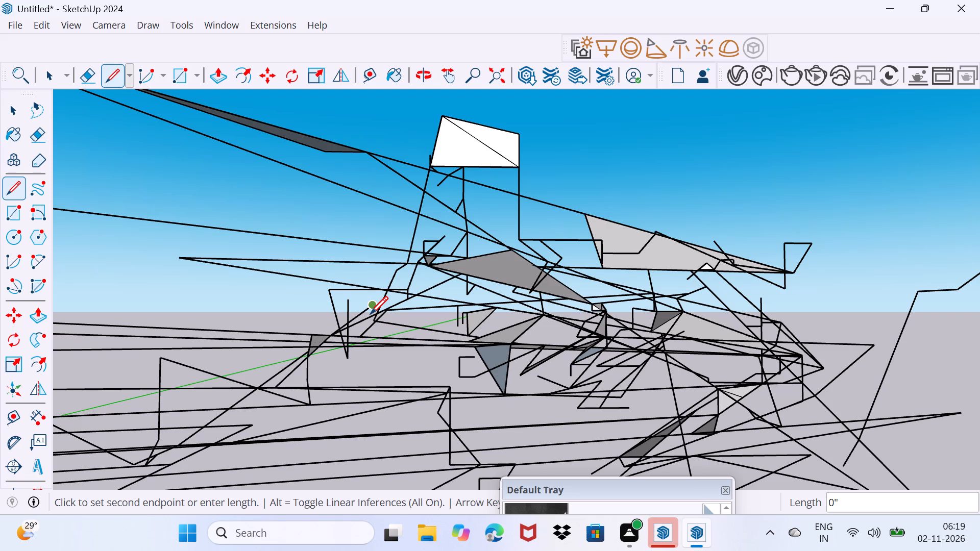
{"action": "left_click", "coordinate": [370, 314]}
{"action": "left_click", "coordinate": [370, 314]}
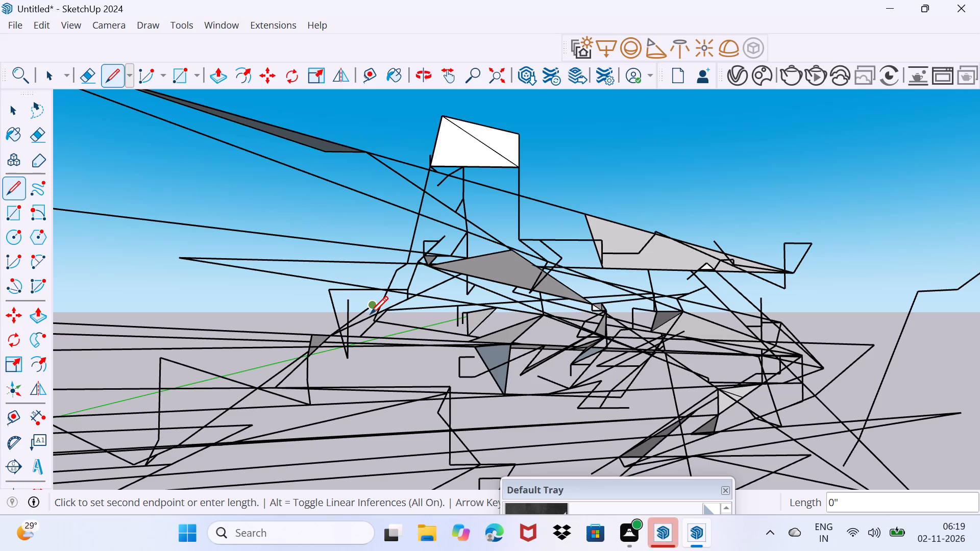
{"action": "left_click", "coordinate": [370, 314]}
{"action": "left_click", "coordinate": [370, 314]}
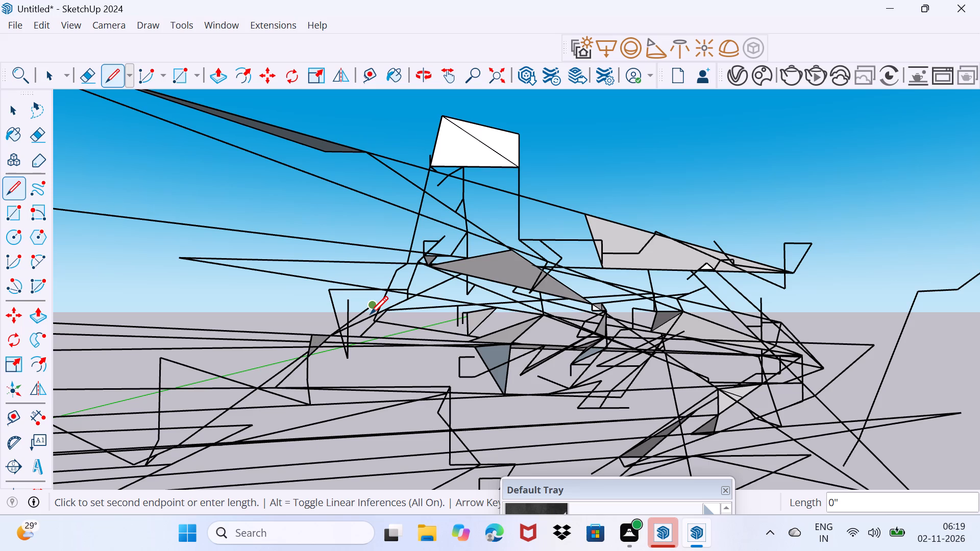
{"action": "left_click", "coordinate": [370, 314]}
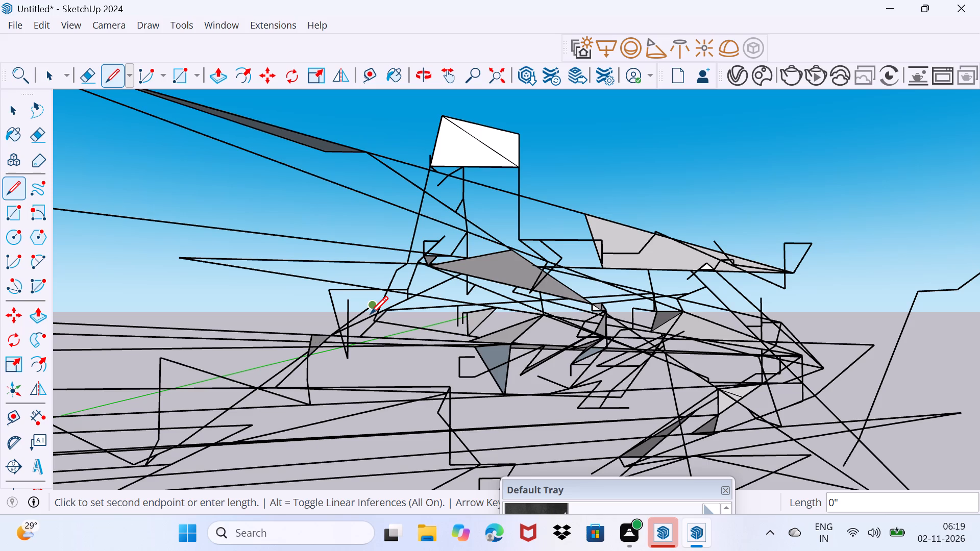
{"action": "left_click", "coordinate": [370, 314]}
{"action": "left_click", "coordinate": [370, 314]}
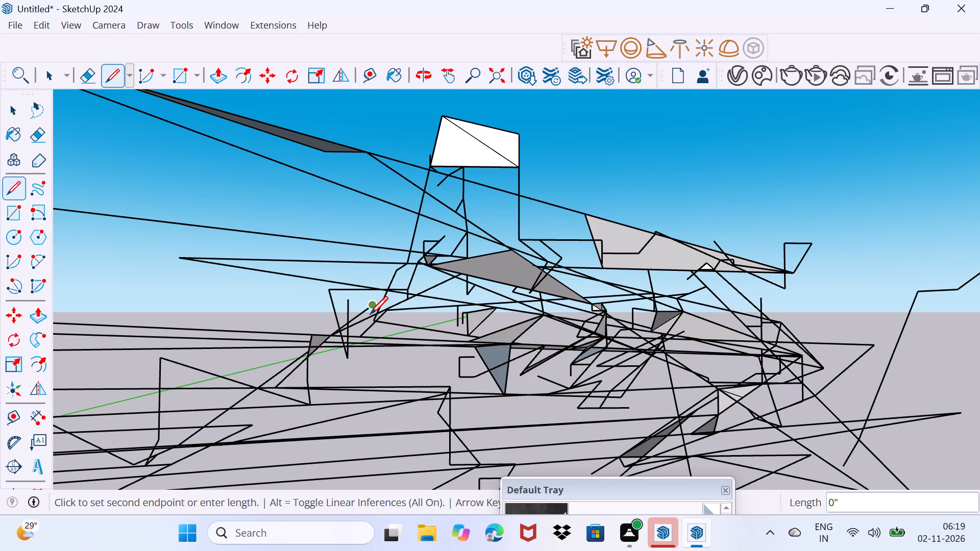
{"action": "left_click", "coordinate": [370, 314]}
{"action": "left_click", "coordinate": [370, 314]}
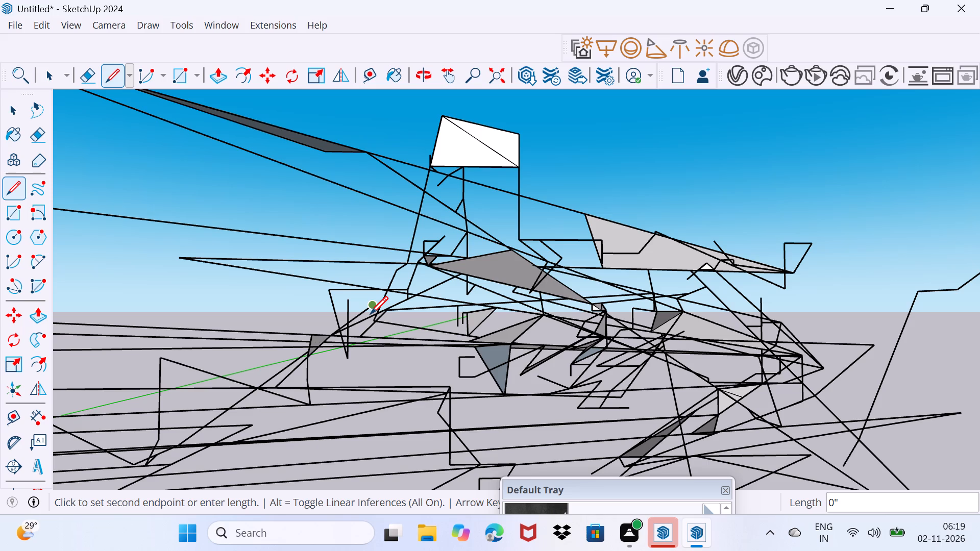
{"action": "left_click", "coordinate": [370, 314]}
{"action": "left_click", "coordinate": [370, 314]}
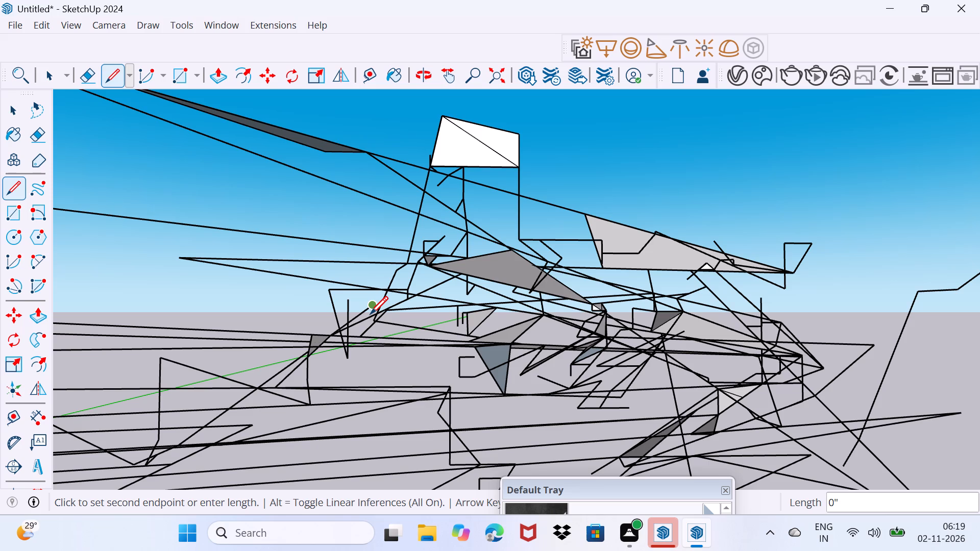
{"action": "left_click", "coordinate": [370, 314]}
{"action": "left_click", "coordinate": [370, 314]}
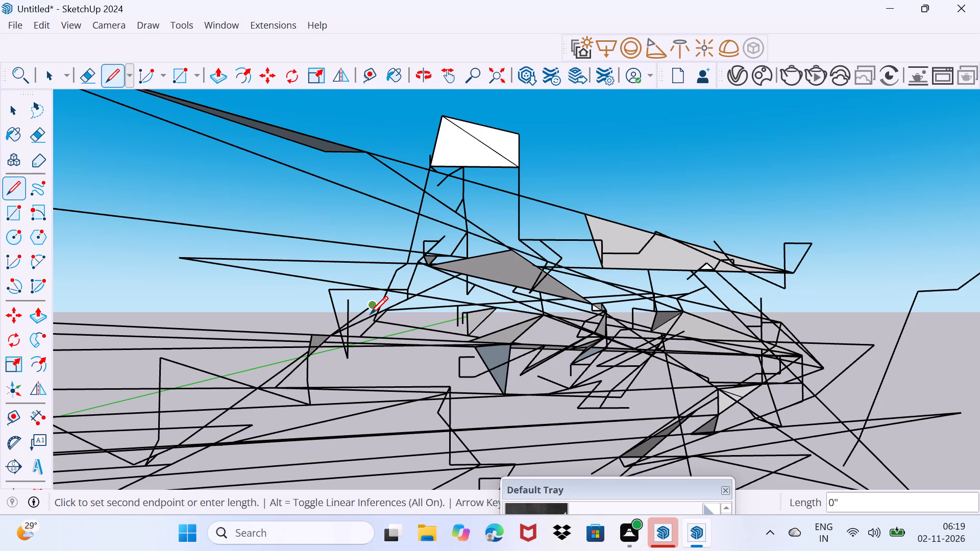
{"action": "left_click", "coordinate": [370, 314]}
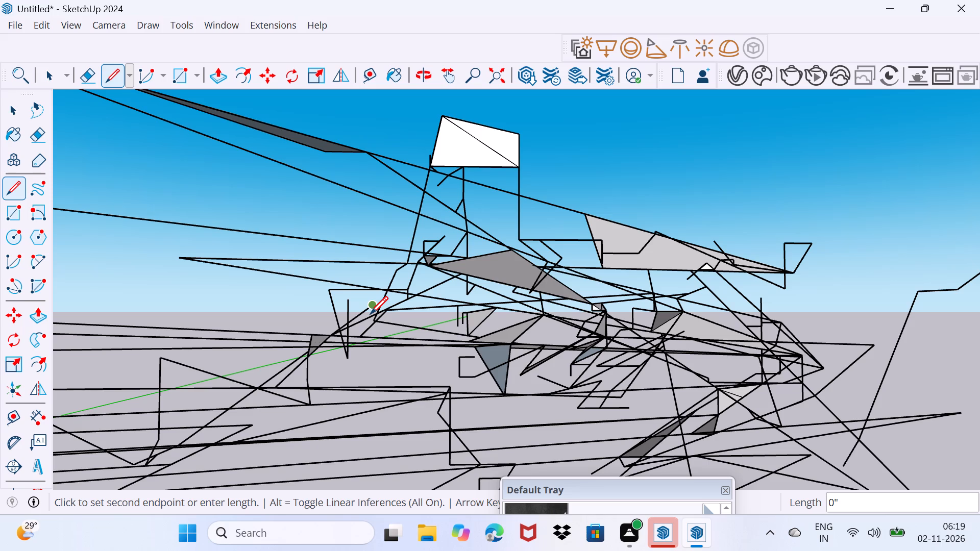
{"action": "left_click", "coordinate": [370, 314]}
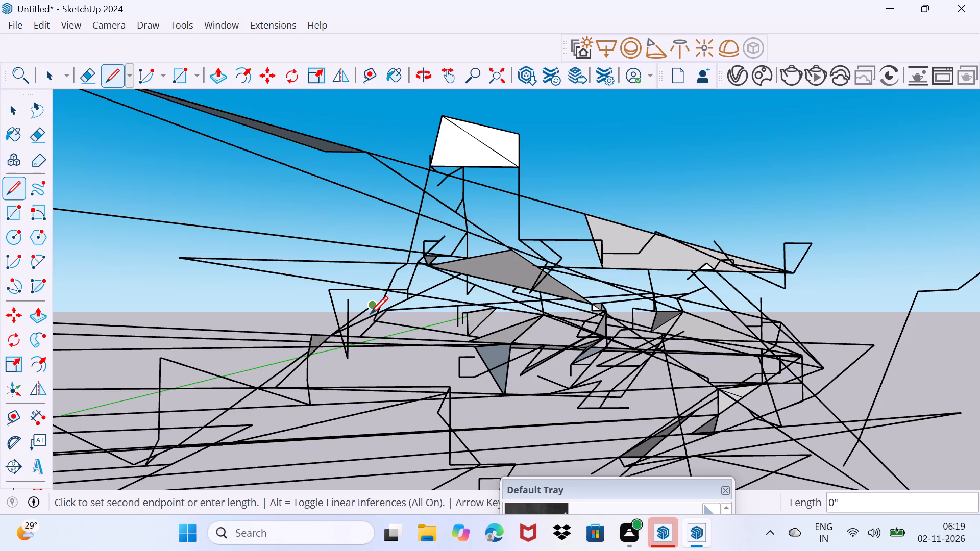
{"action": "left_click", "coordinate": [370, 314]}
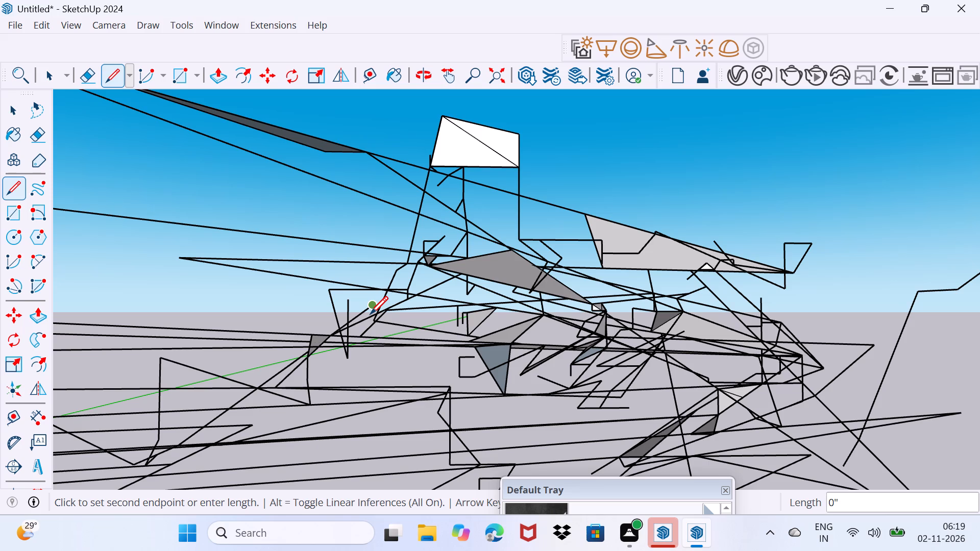
Draw an edge about 116' 1" long from the sloping edge's upper end down to the nearby endpoint just below the horizon.
{"action": "left_click", "coordinate": [370, 314]}
{"action": "left_click", "coordinate": [370, 314]}
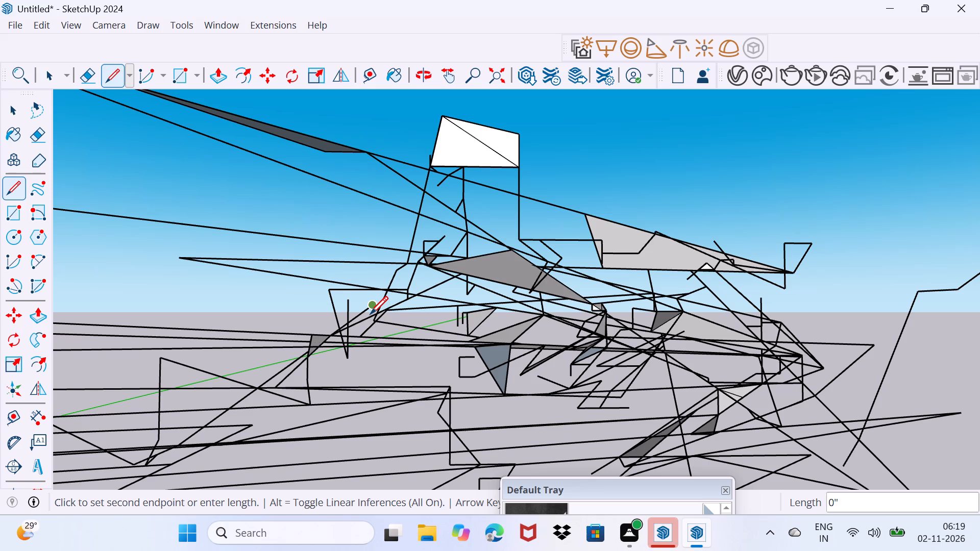
{"action": "left_click", "coordinate": [370, 316]}
{"action": "left_click", "coordinate": [370, 316]}
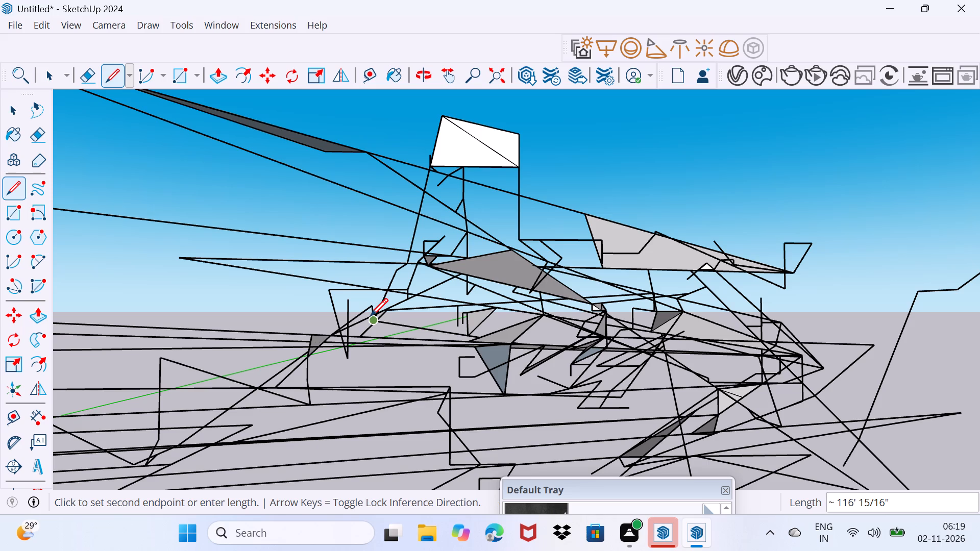
Draw a sloping edge from that endpoint, down across the long ground lines, to open ground near the small open square.
{"action": "left_click", "coordinate": [370, 316]}
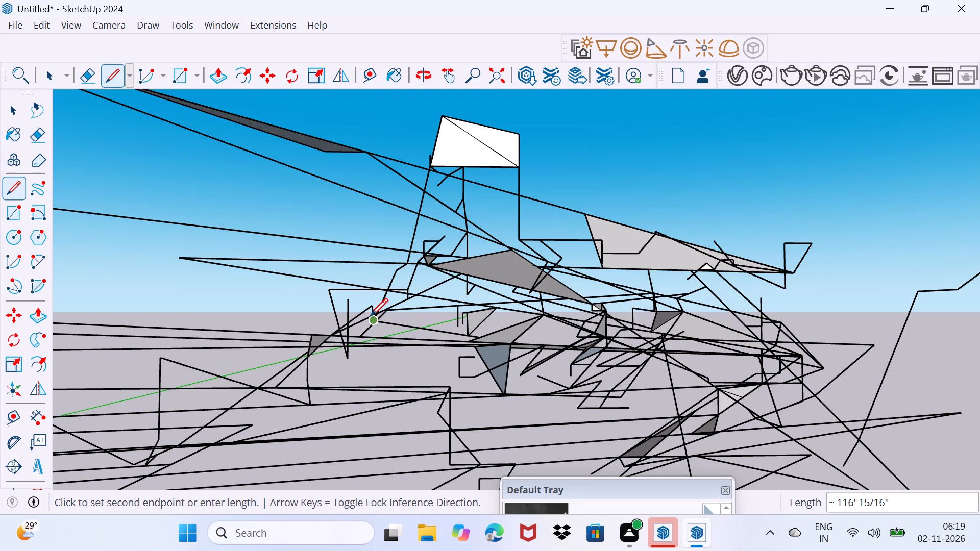
{"action": "left_click", "coordinate": [370, 316]}
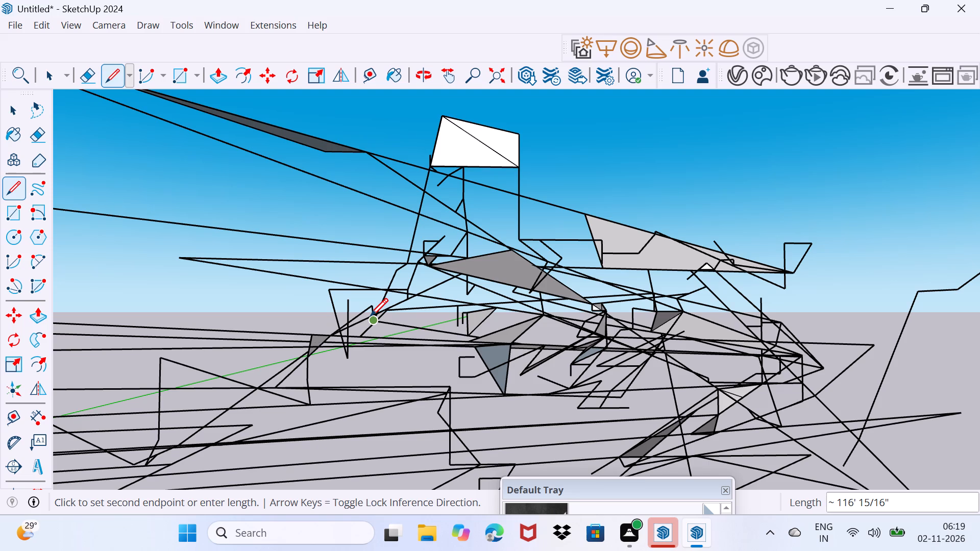
{"action": "left_click", "coordinate": [370, 316]}
{"action": "left_click", "coordinate": [370, 316]}
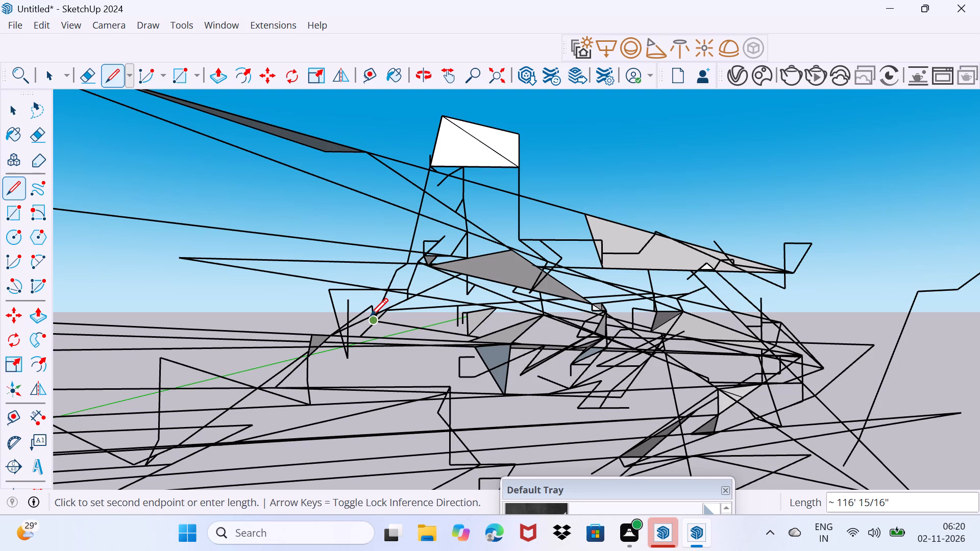
{"action": "left_click", "coordinate": [370, 316]}
{"action": "left_click", "coordinate": [412, 363]}
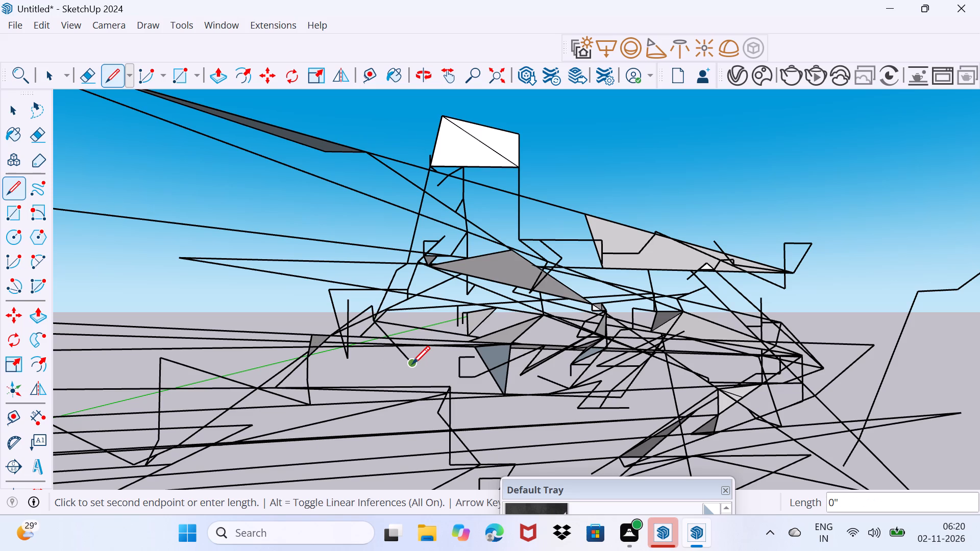
{"action": "left_click", "coordinate": [412, 364]}
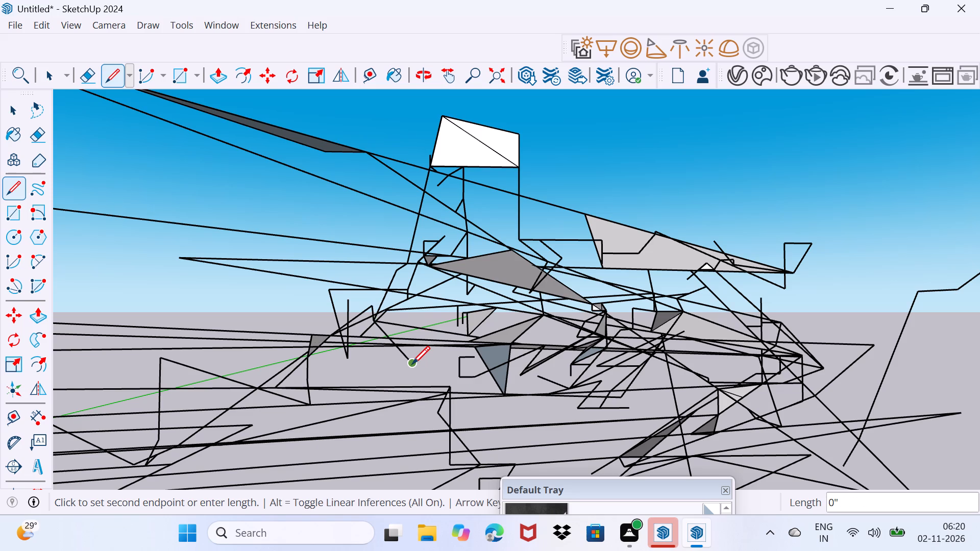
{"action": "left_click", "coordinate": [412, 364]}
{"action": "left_click", "coordinate": [412, 364]}
{"action": "left_click", "coordinate": [412, 364]}
Continue from the sloping edge's lower end with short edges turning back, finishing with one about 200' 1" long to the horizontal ground line.
{"action": "left_click", "coordinate": [403, 375]}
{"action": "left_click", "coordinate": [403, 375]}
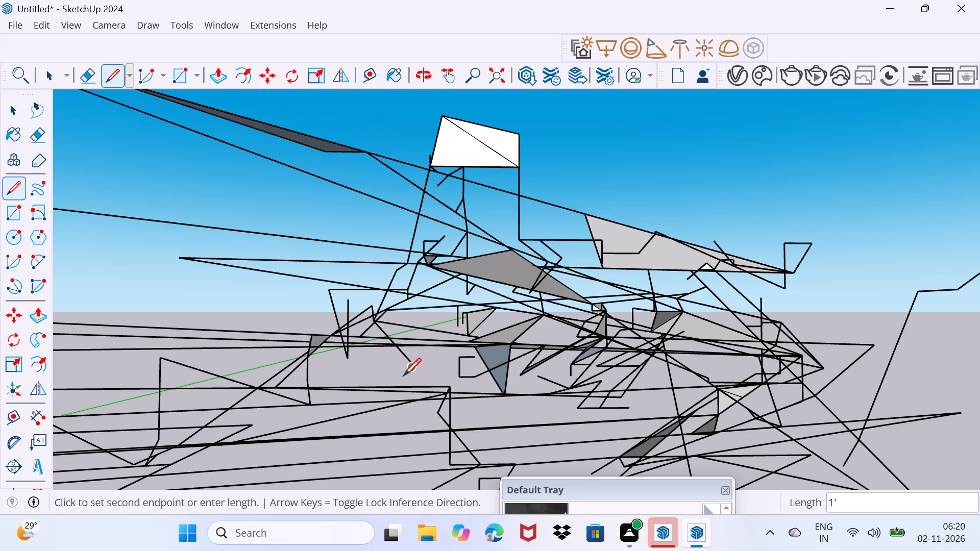
{"action": "left_click", "coordinate": [403, 375]}
{"action": "left_click", "coordinate": [403, 375]}
{"action": "left_click", "coordinate": [401, 376]}
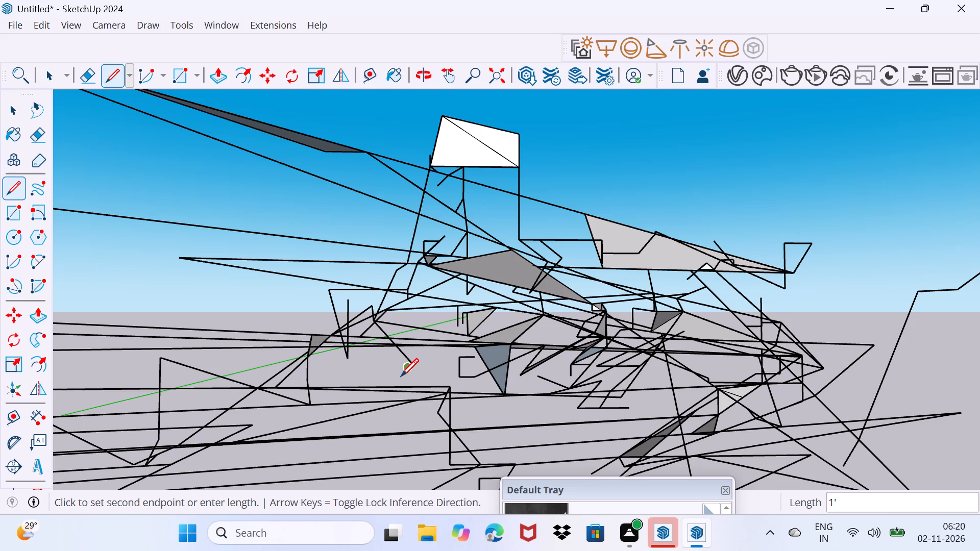
{"action": "left_click", "coordinate": [401, 376]}
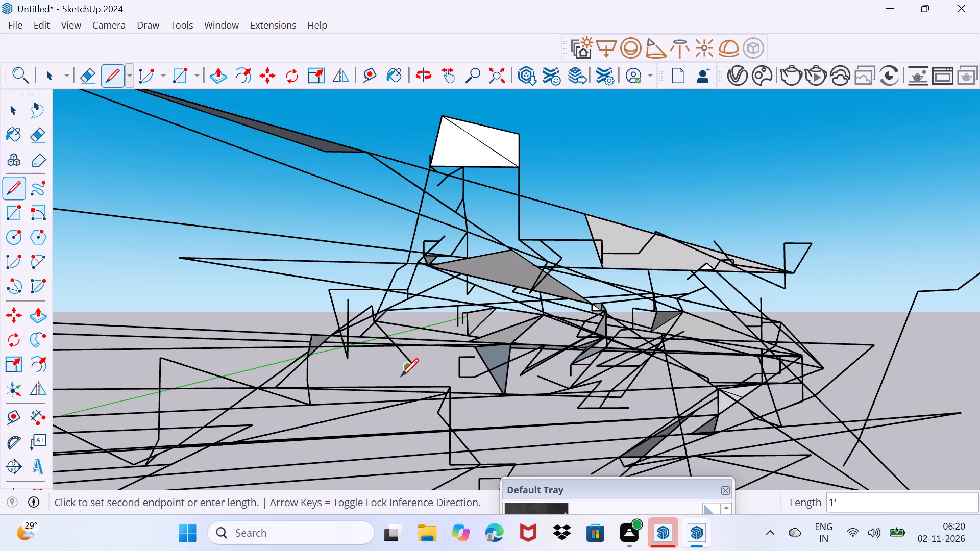
{"action": "left_click", "coordinate": [401, 376]}
{"action": "left_click", "coordinate": [404, 376]}
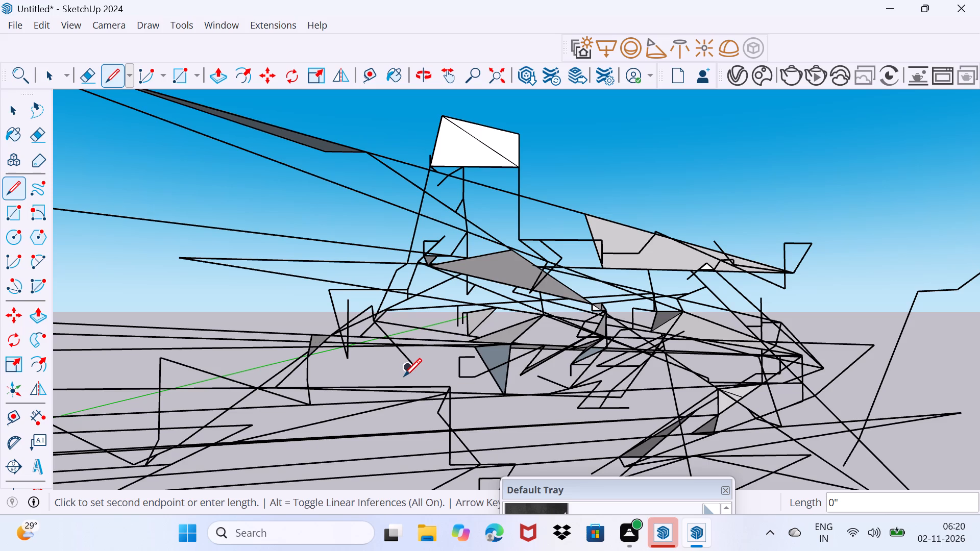
{"action": "left_click", "coordinate": [404, 376]}
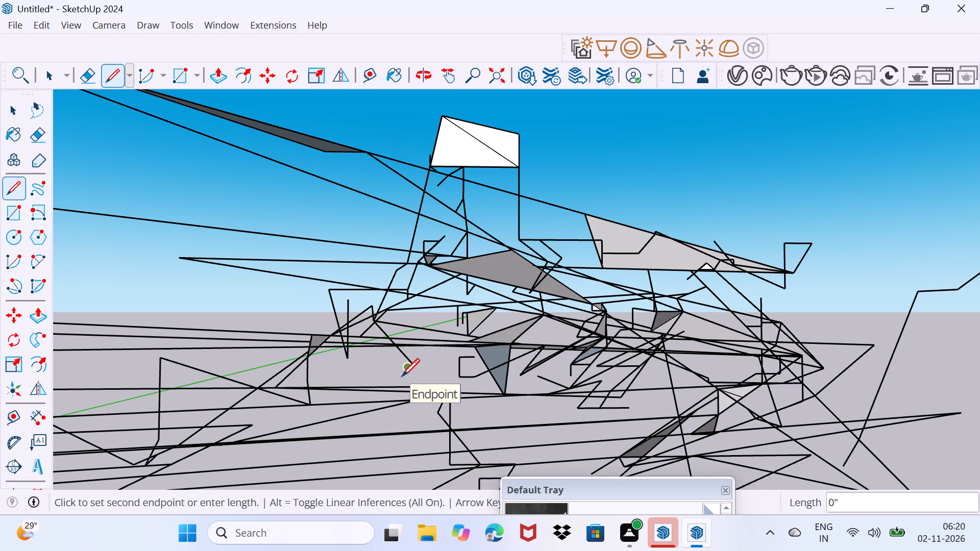
{"action": "left_click", "coordinate": [402, 376]}
{"action": "left_click", "coordinate": [401, 376]}
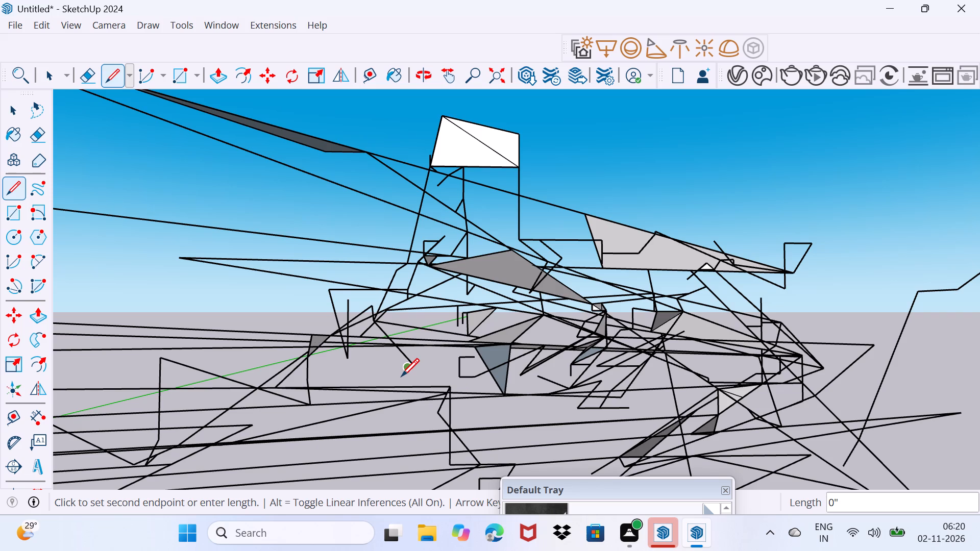
{"action": "left_click", "coordinate": [401, 376]}
{"action": "left_click", "coordinate": [396, 381]}
{"action": "left_click", "coordinate": [393, 384]}
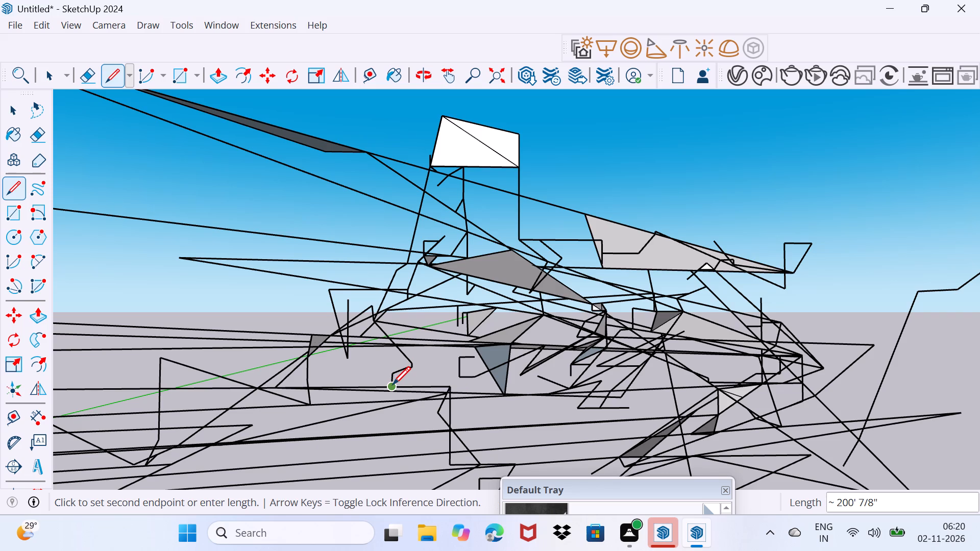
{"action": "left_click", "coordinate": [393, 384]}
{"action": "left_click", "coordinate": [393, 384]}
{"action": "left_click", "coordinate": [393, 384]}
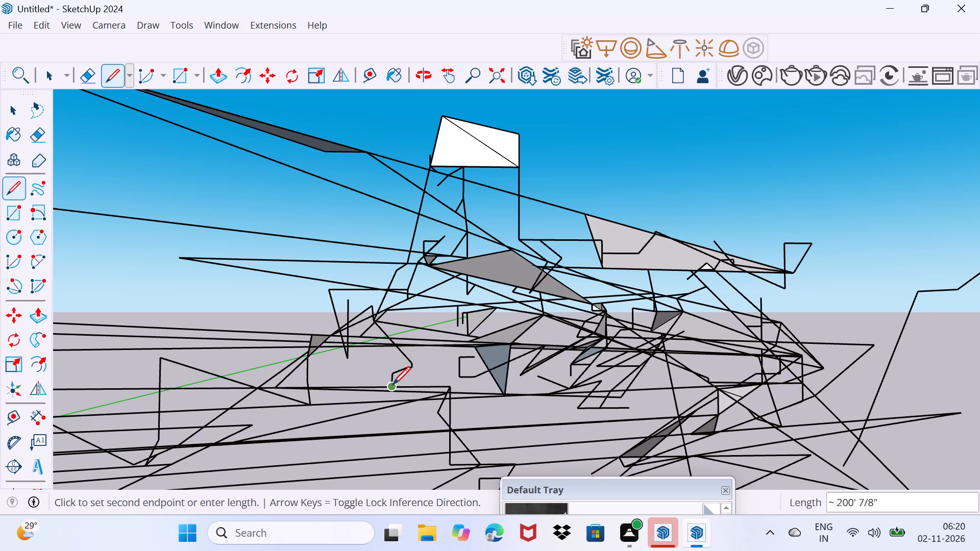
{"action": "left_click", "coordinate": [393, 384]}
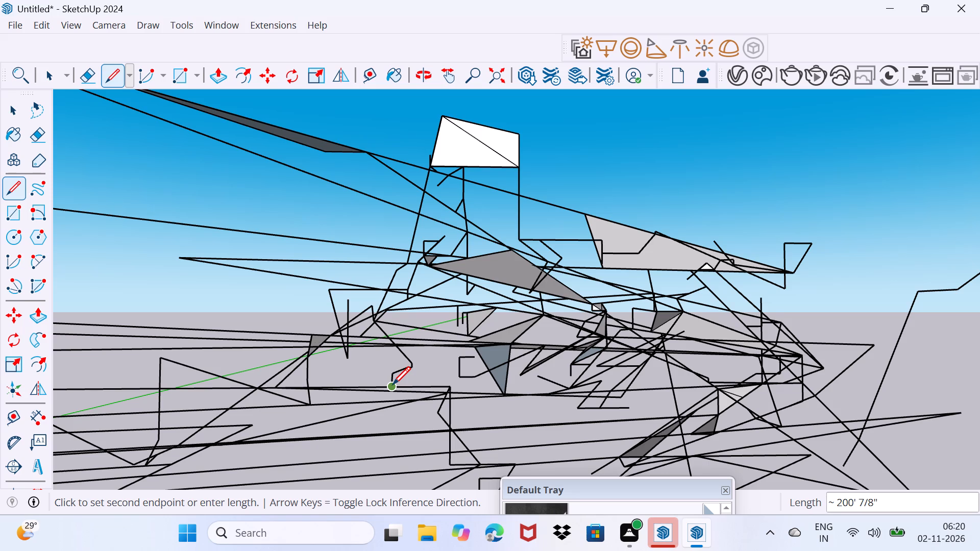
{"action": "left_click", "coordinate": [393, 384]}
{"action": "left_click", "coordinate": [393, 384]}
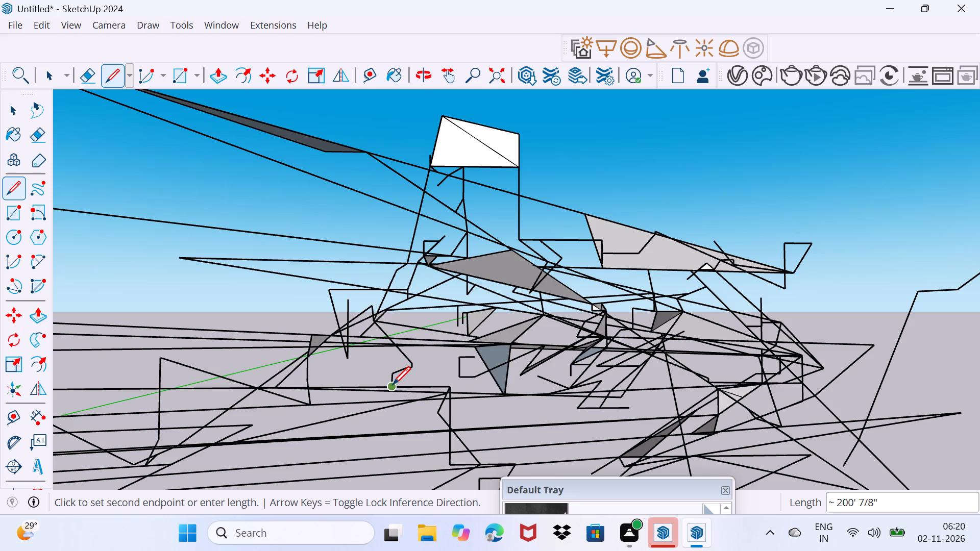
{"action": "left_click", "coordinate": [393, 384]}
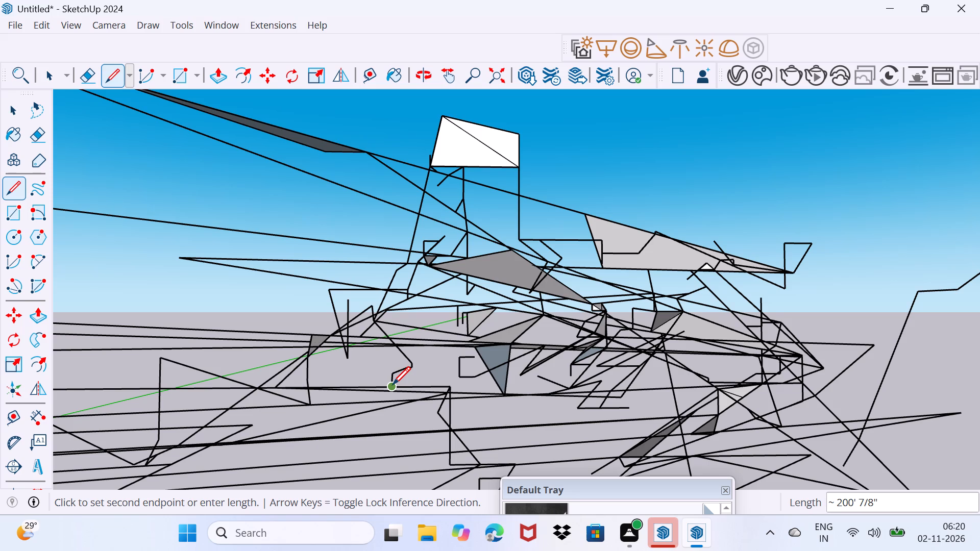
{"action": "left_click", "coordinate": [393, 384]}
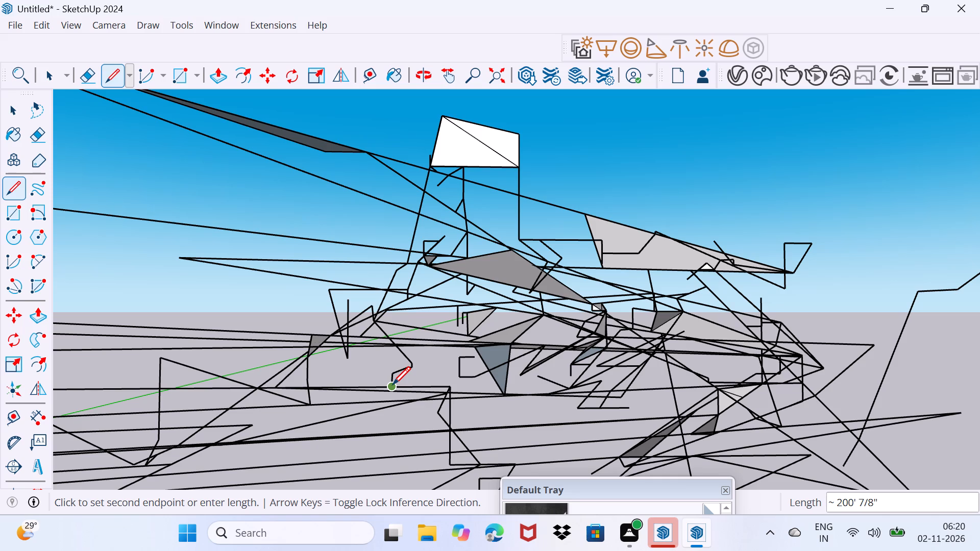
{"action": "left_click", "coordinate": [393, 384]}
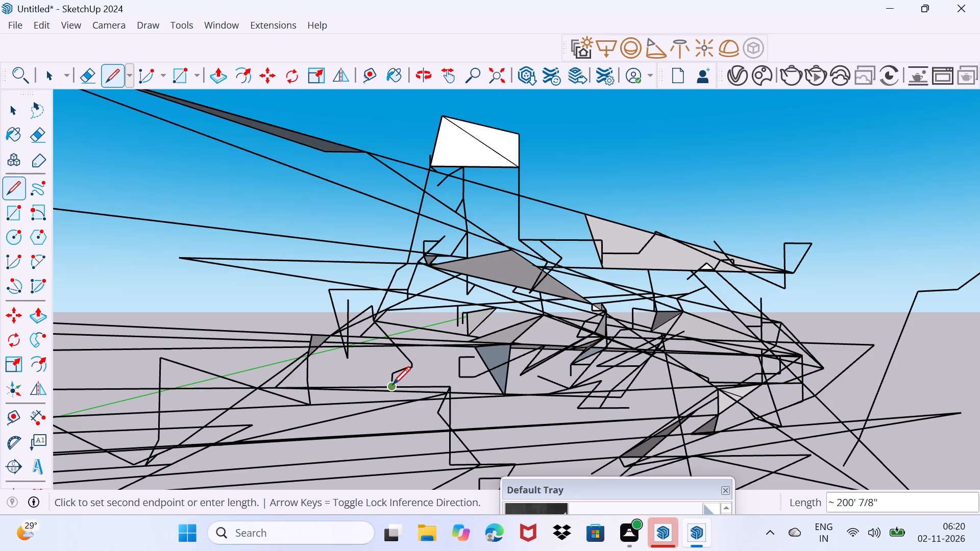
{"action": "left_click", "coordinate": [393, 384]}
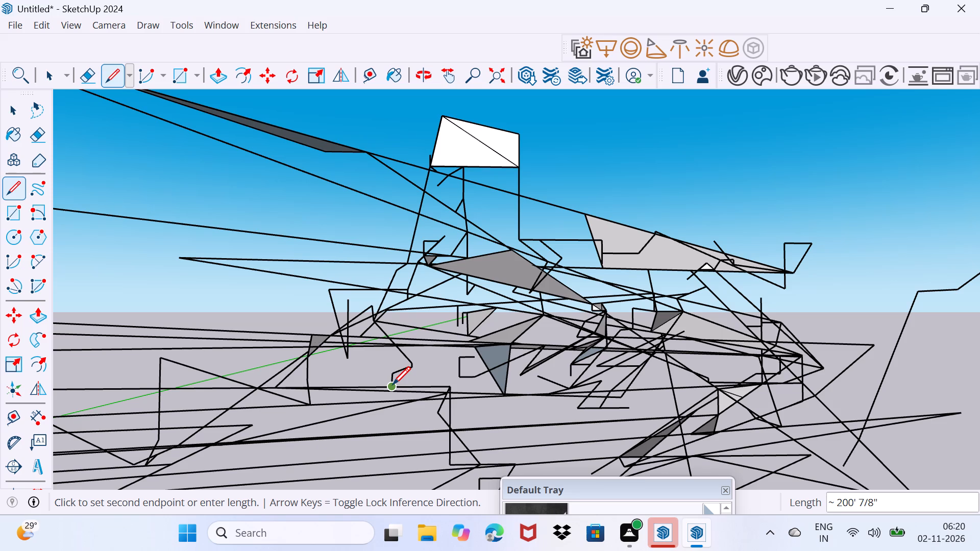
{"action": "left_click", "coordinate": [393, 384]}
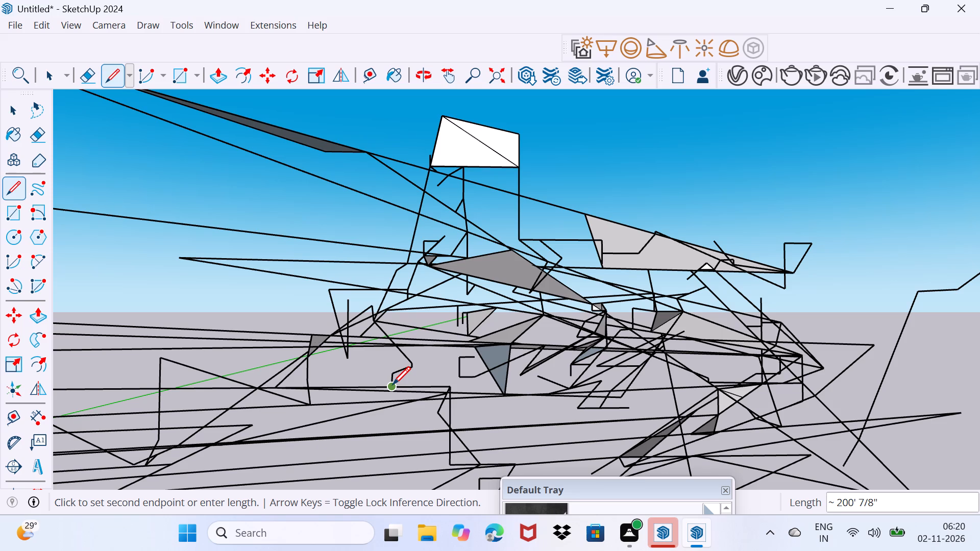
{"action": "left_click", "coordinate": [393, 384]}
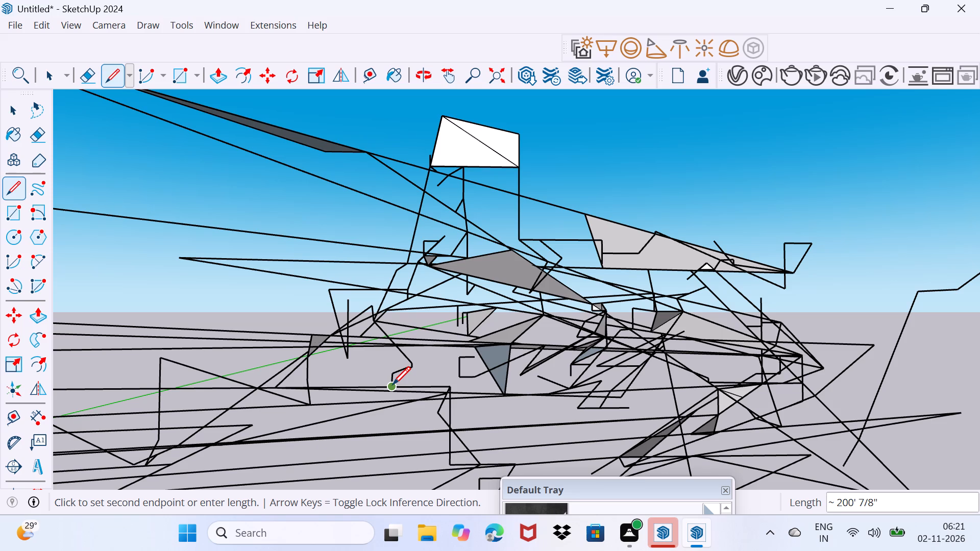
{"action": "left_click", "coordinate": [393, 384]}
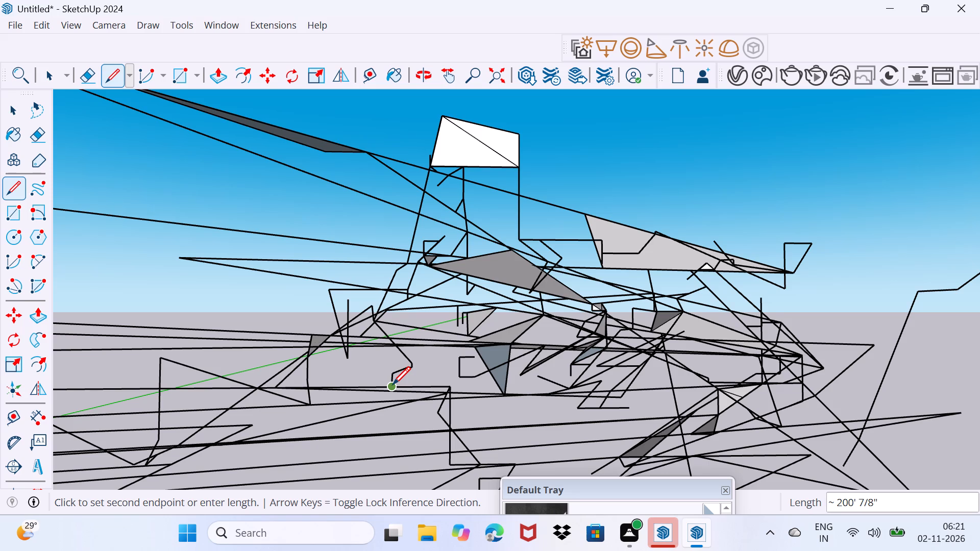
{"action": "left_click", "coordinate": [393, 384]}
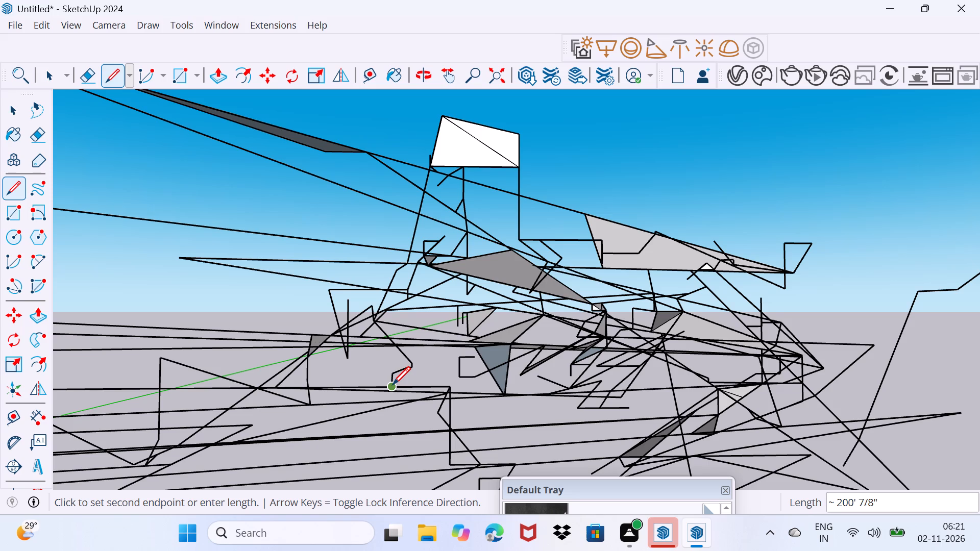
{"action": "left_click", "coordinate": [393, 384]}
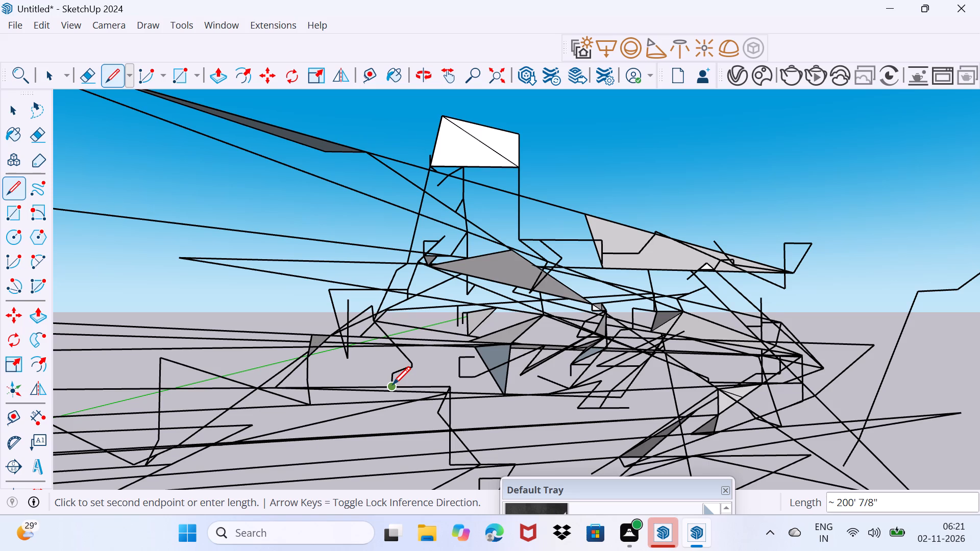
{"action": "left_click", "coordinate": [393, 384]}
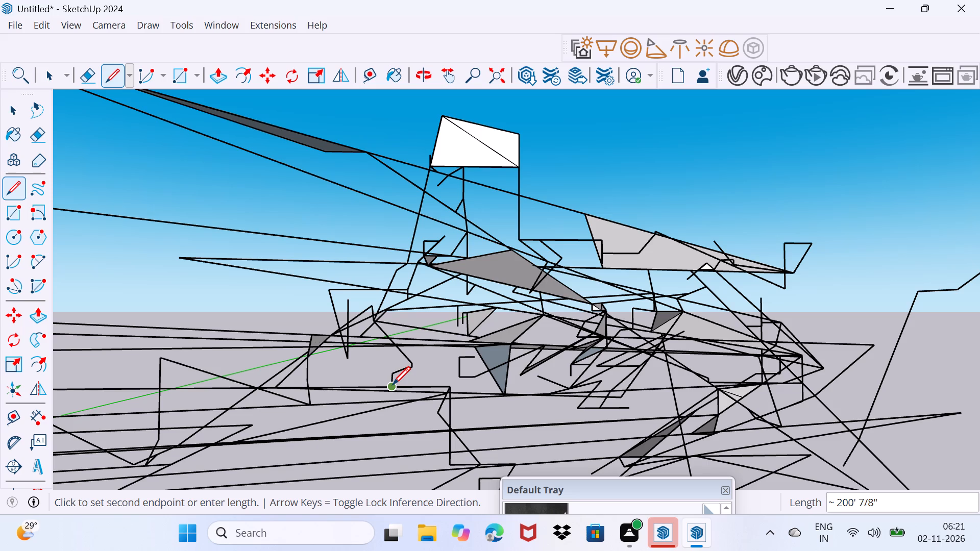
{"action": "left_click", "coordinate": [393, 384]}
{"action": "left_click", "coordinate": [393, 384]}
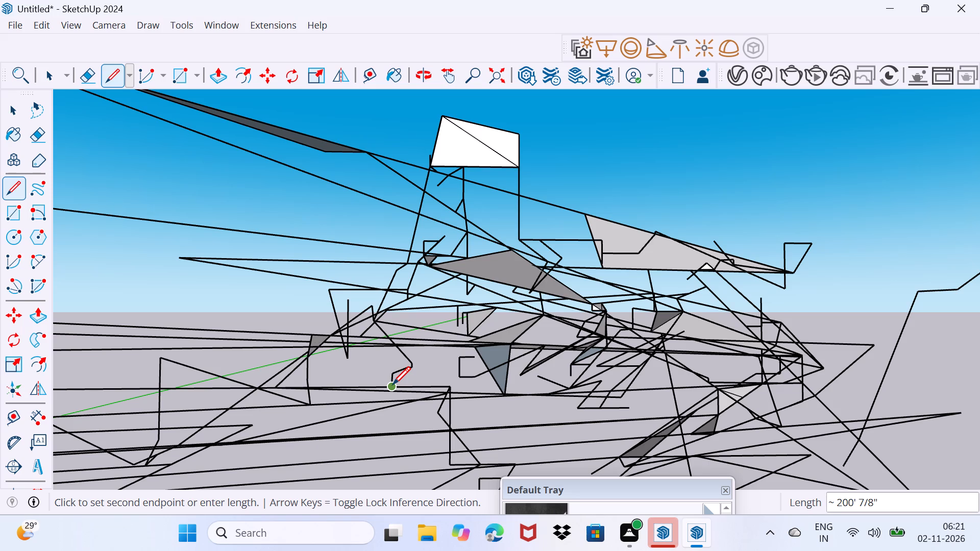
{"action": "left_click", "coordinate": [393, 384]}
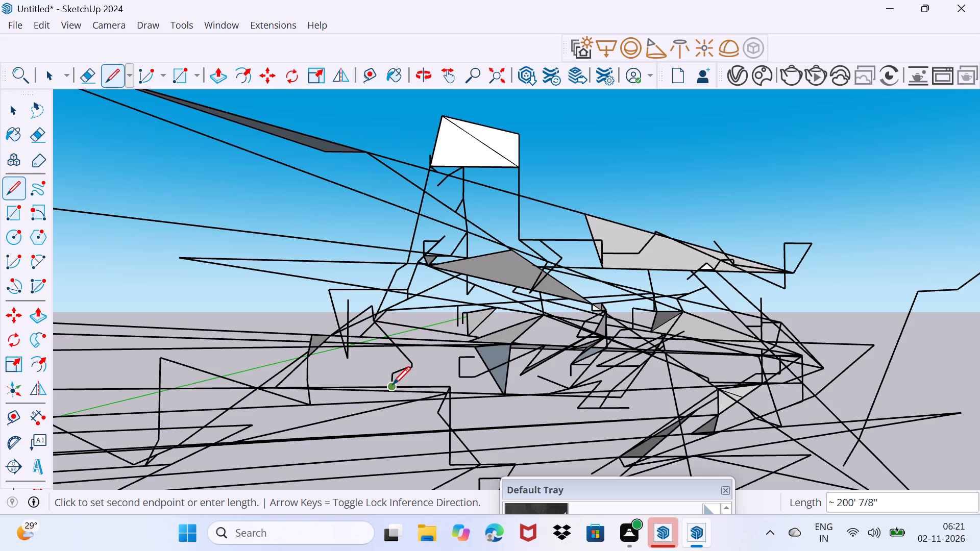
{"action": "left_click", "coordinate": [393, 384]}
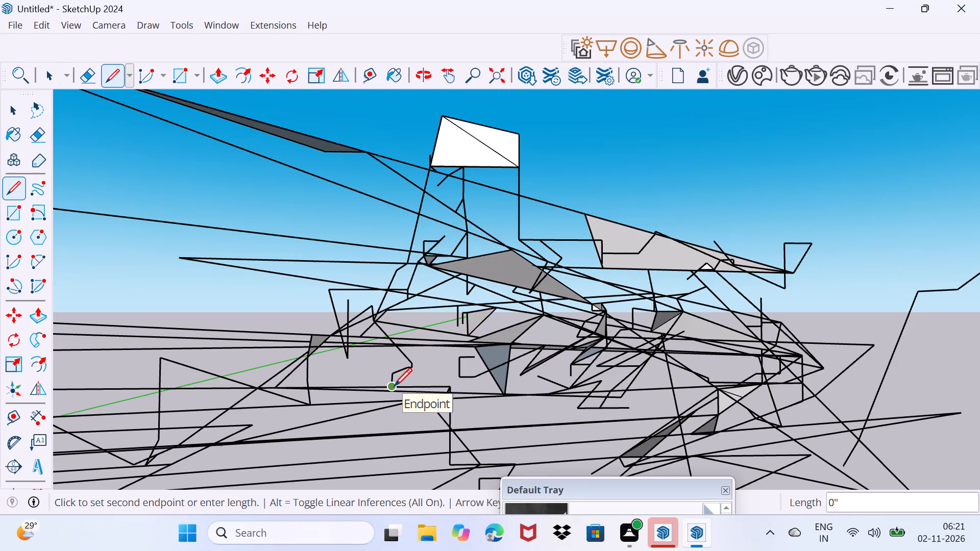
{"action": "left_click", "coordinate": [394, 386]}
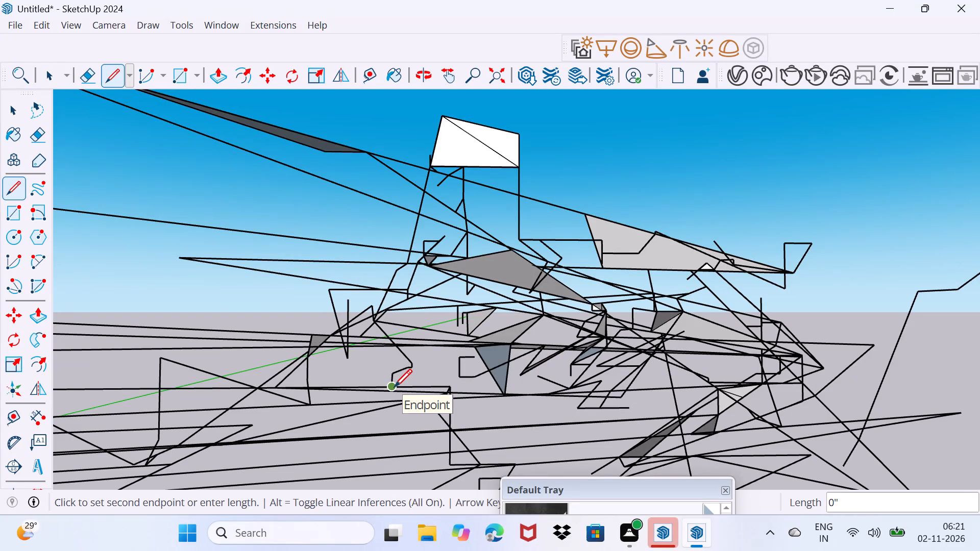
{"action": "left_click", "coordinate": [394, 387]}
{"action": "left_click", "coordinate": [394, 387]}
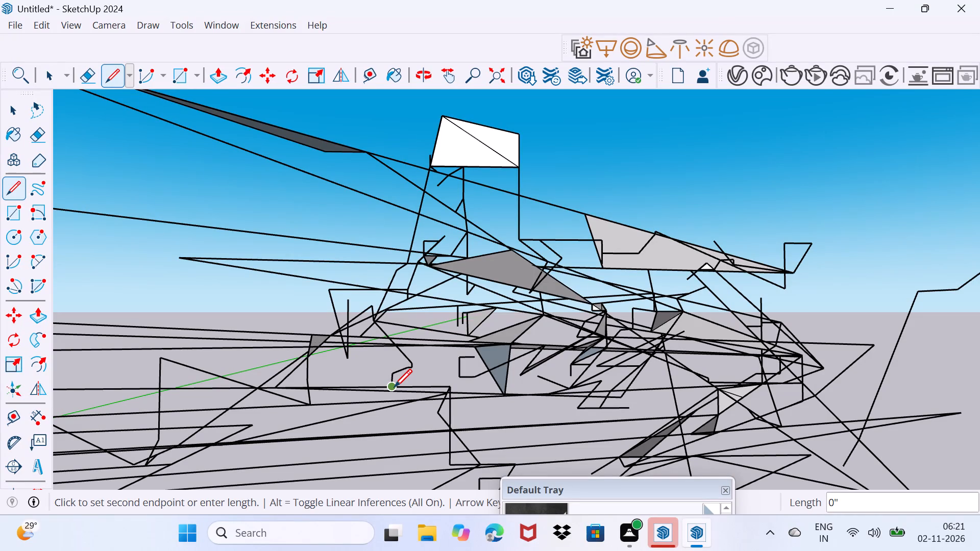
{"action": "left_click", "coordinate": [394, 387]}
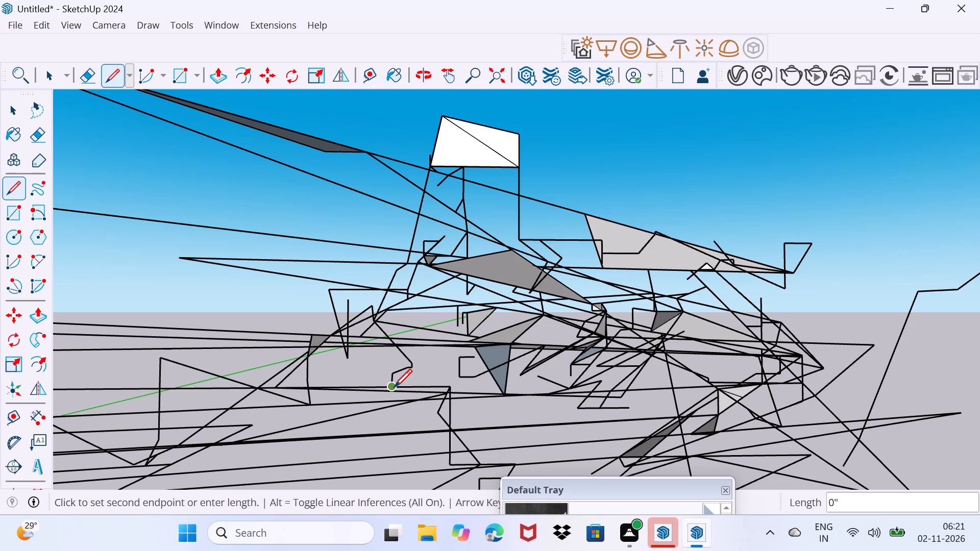
Draw an edge about 204' 11" long from the last endpoint on the horizontal ground line down to the sloping line just below.
{"action": "left_click", "coordinate": [394, 387]}
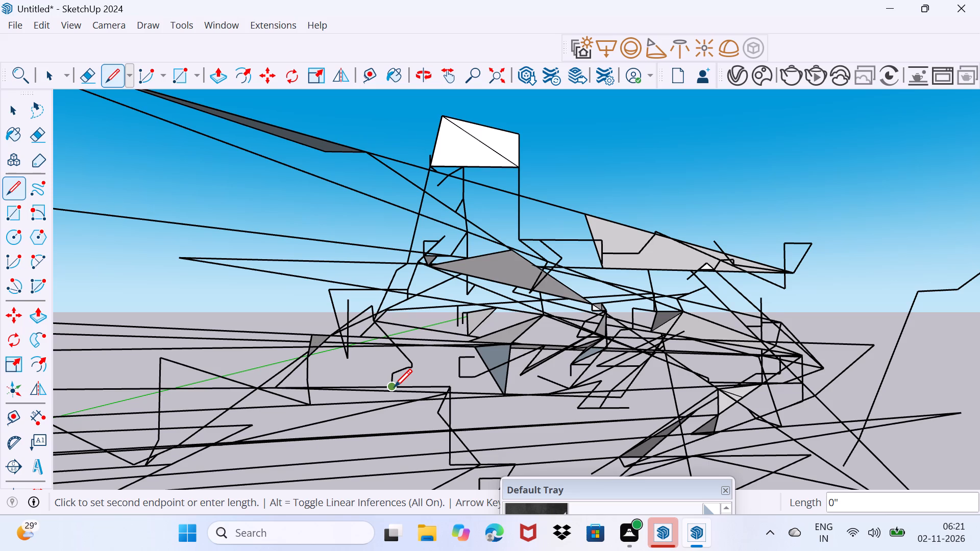
{"action": "left_click", "coordinate": [394, 387]}
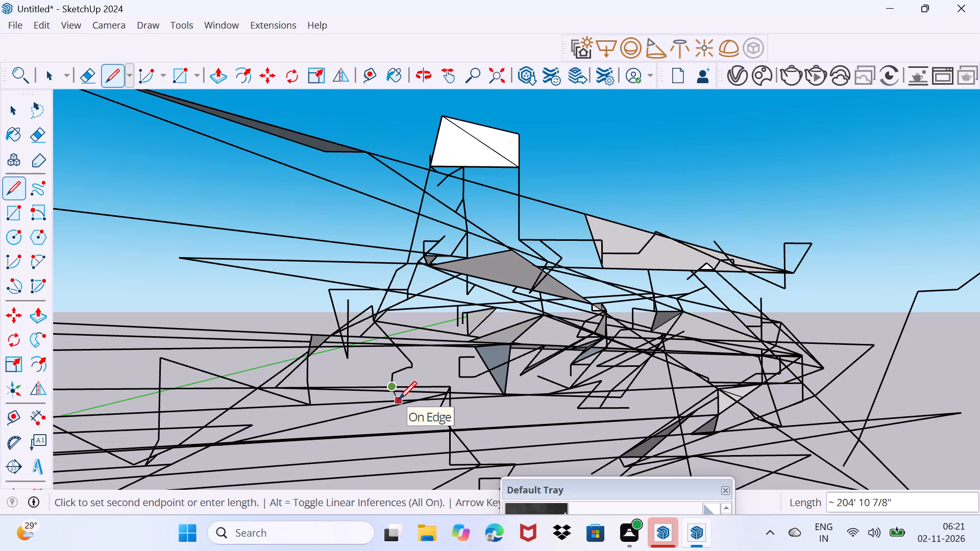
{"action": "left_click", "coordinate": [399, 399]}
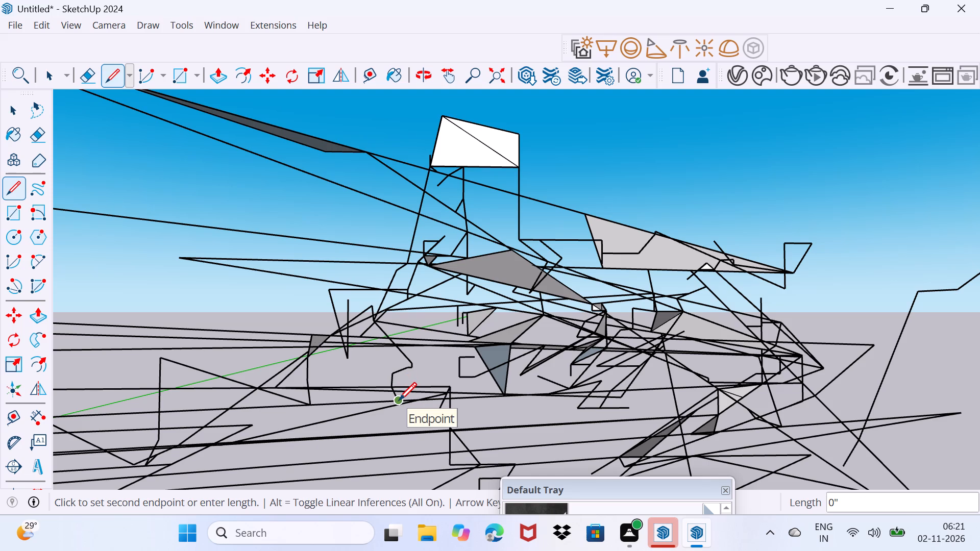
{"action": "left_click", "coordinate": [399, 400]}
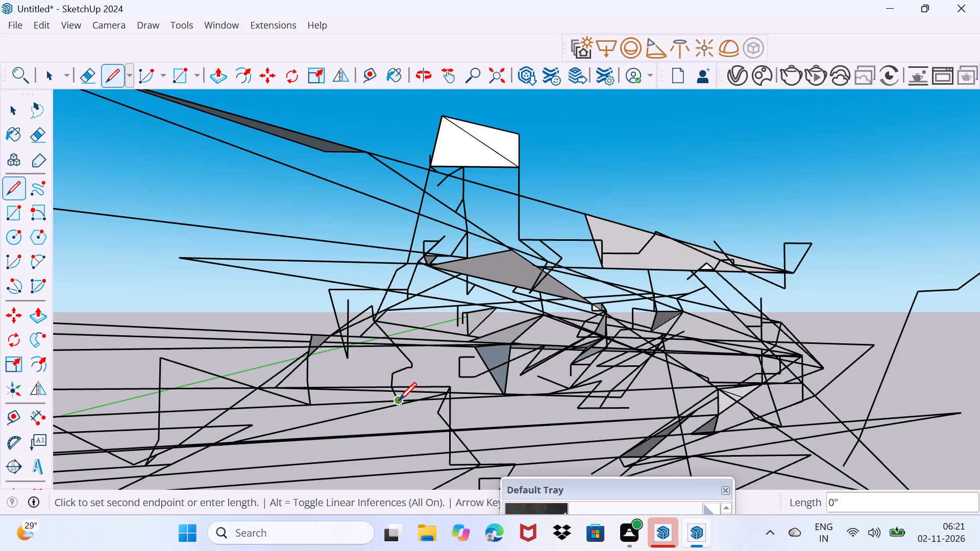
{"action": "left_click", "coordinate": [399, 400]}
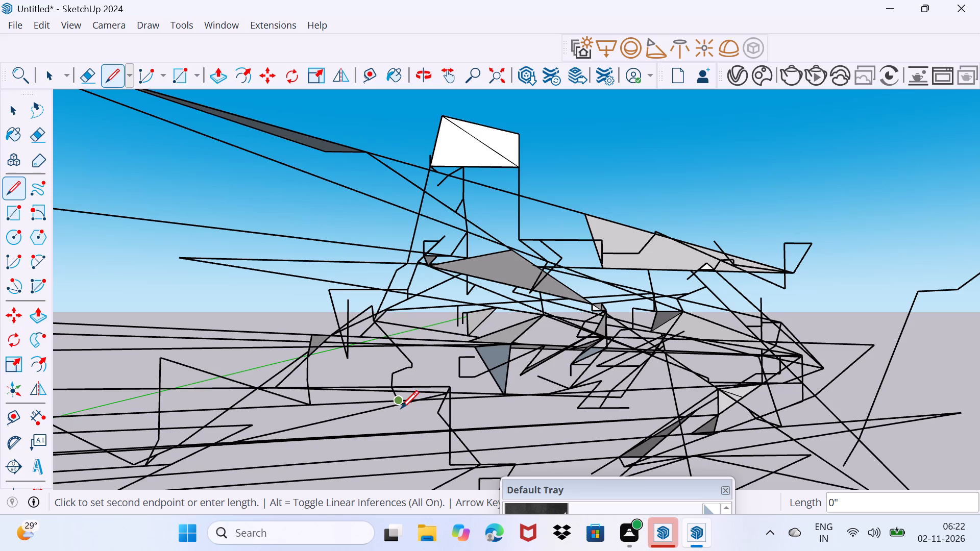
Continue straight down from that endpoint with three consecutive 1' edges along the blue axis.
{"action": "left_click", "coordinate": [402, 411]}
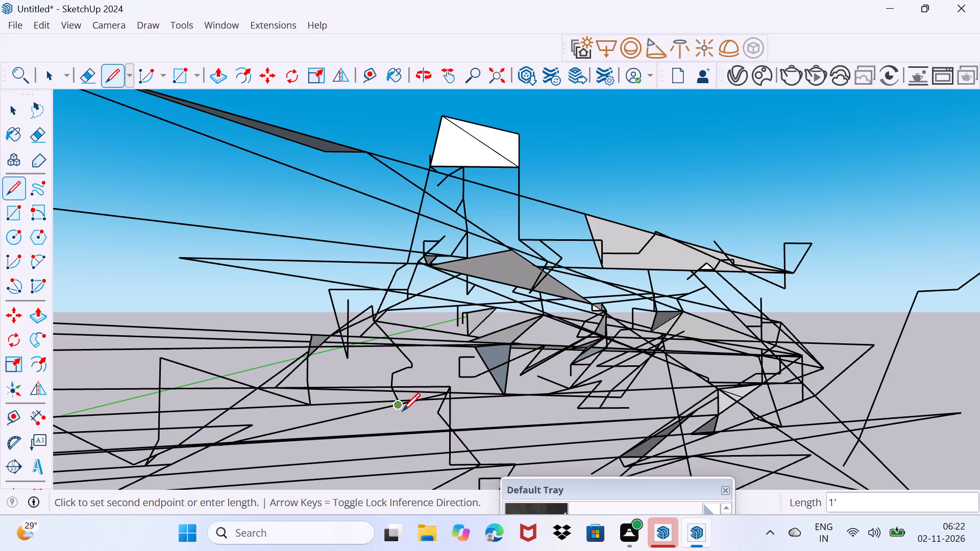
{"action": "left_click", "coordinate": [402, 411]}
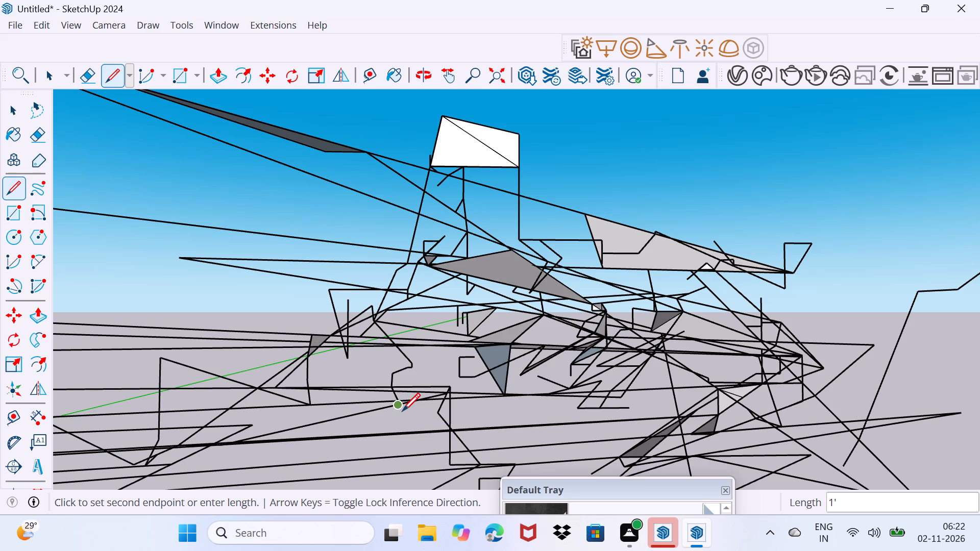
{"action": "left_click", "coordinate": [402, 412]}
{"action": "left_click", "coordinate": [402, 412]}
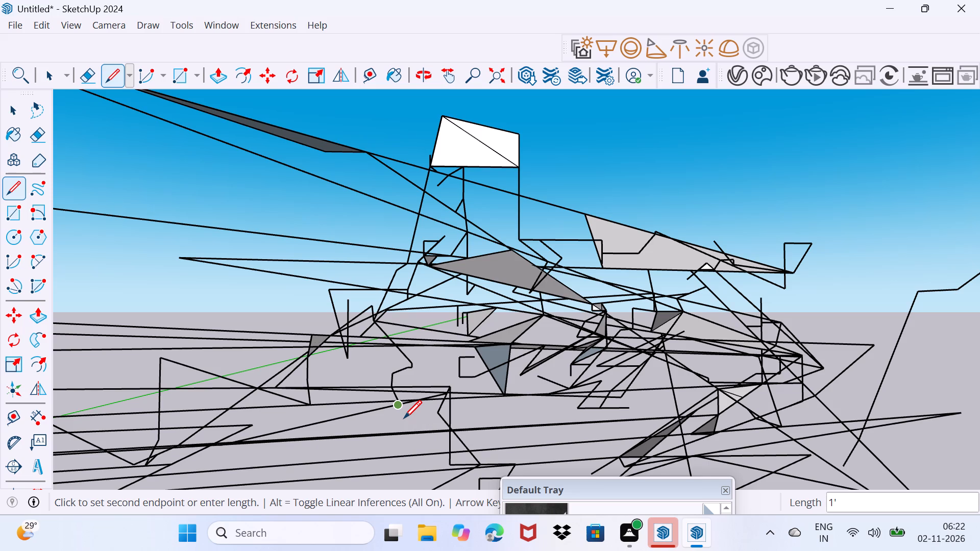
{"action": "left_click", "coordinate": [404, 419]}
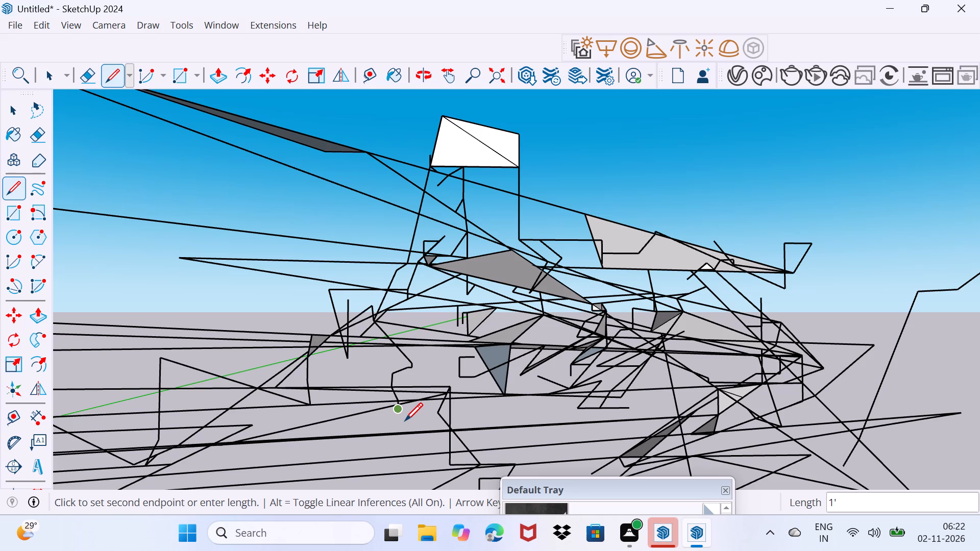
{"action": "left_click", "coordinate": [405, 420]}
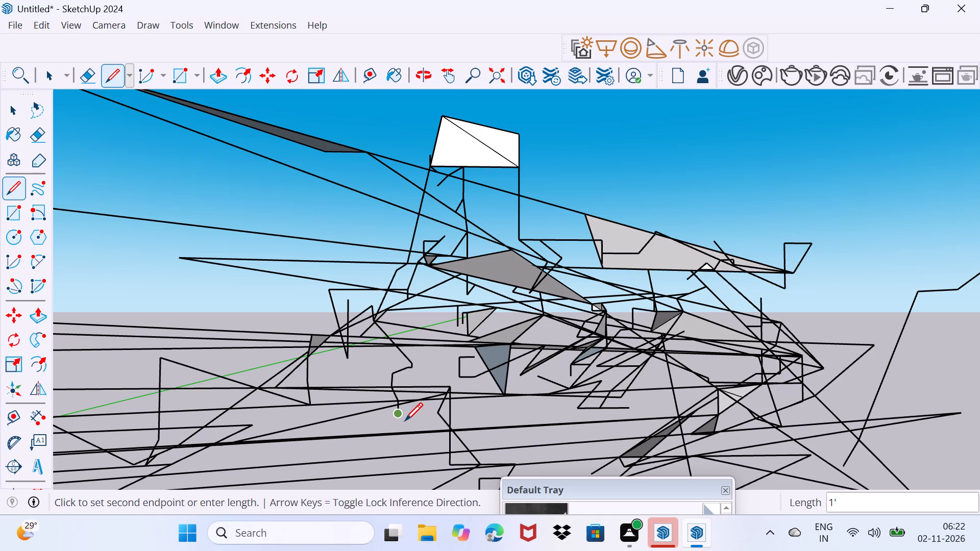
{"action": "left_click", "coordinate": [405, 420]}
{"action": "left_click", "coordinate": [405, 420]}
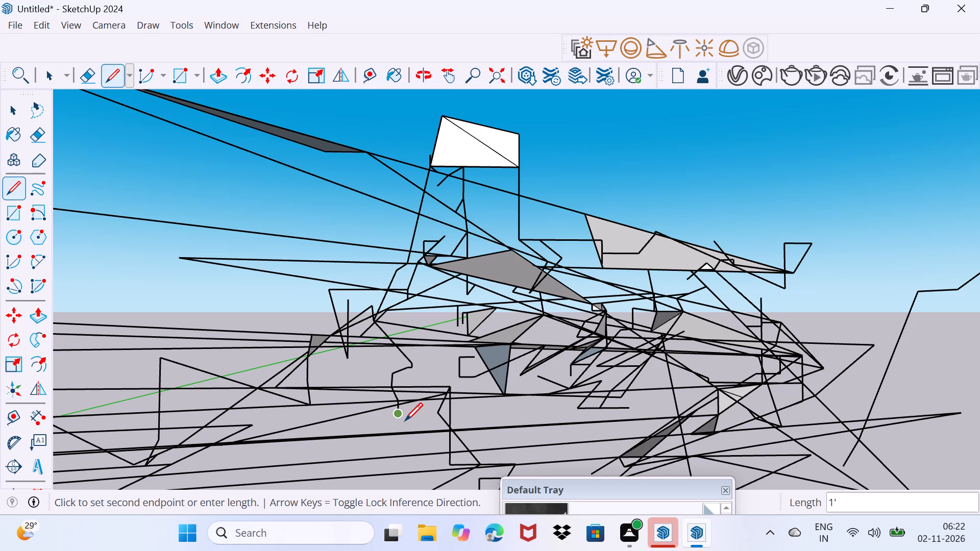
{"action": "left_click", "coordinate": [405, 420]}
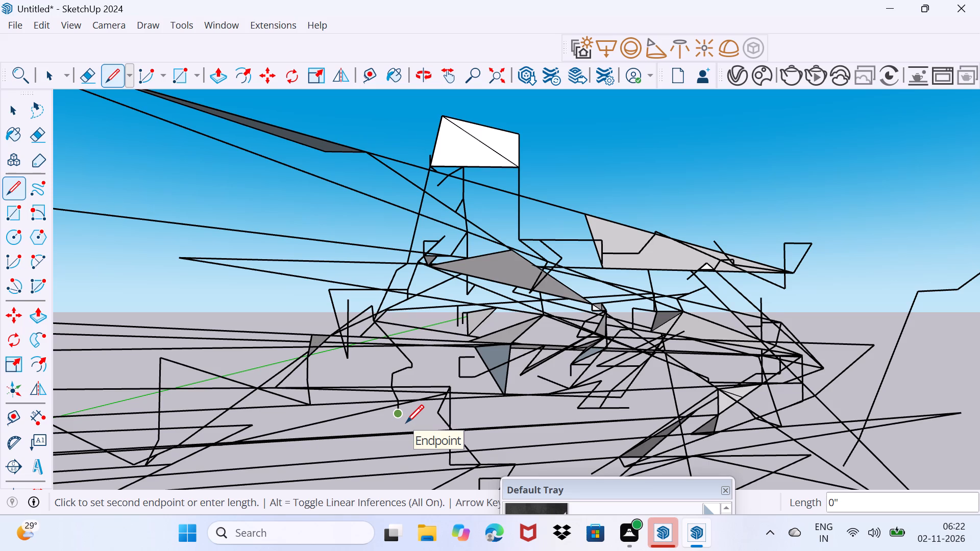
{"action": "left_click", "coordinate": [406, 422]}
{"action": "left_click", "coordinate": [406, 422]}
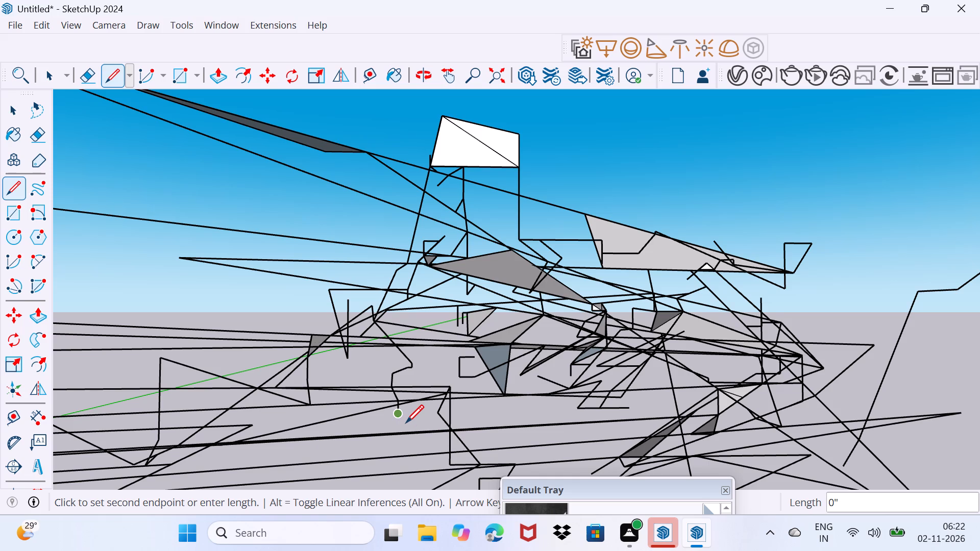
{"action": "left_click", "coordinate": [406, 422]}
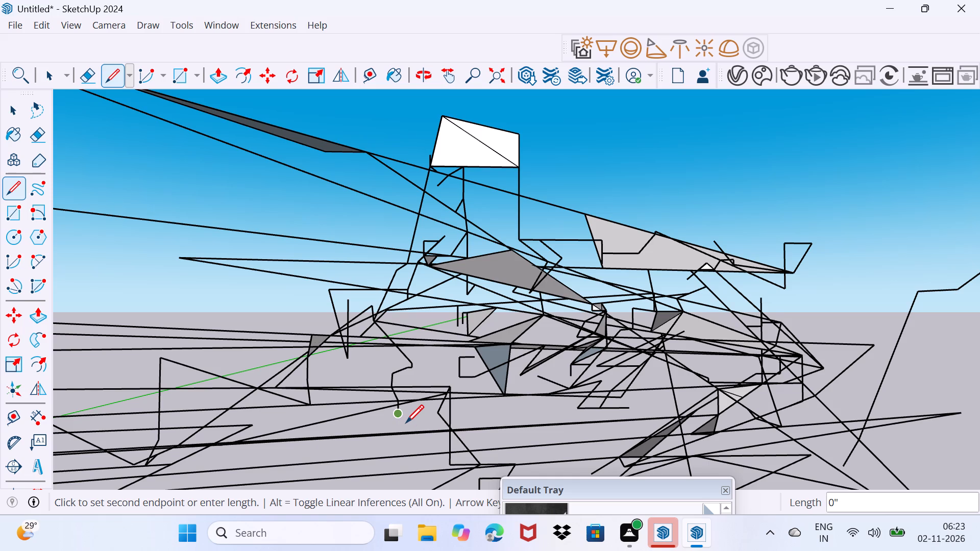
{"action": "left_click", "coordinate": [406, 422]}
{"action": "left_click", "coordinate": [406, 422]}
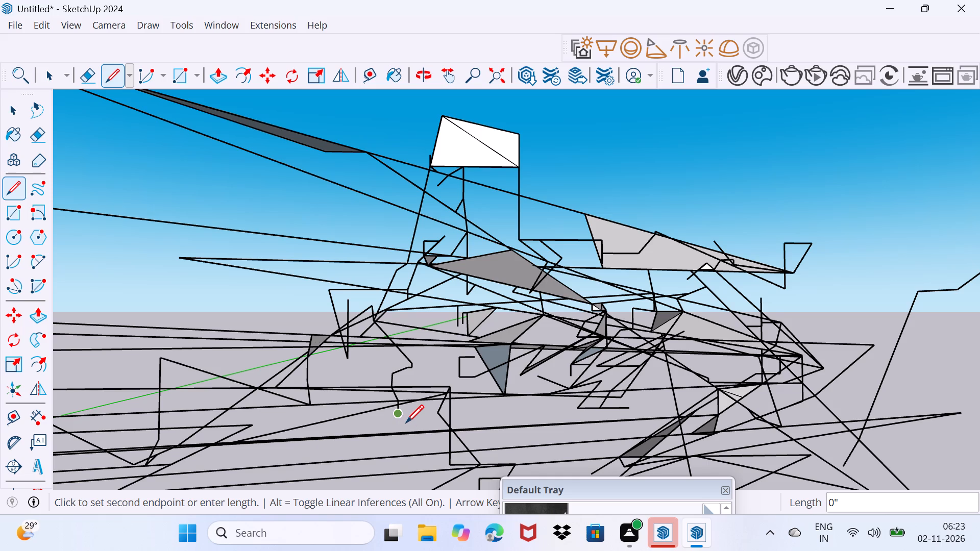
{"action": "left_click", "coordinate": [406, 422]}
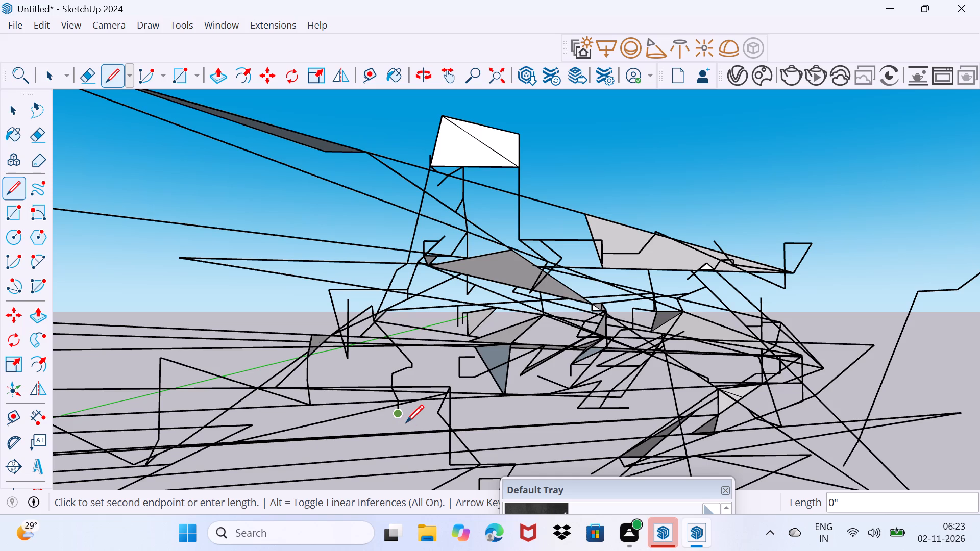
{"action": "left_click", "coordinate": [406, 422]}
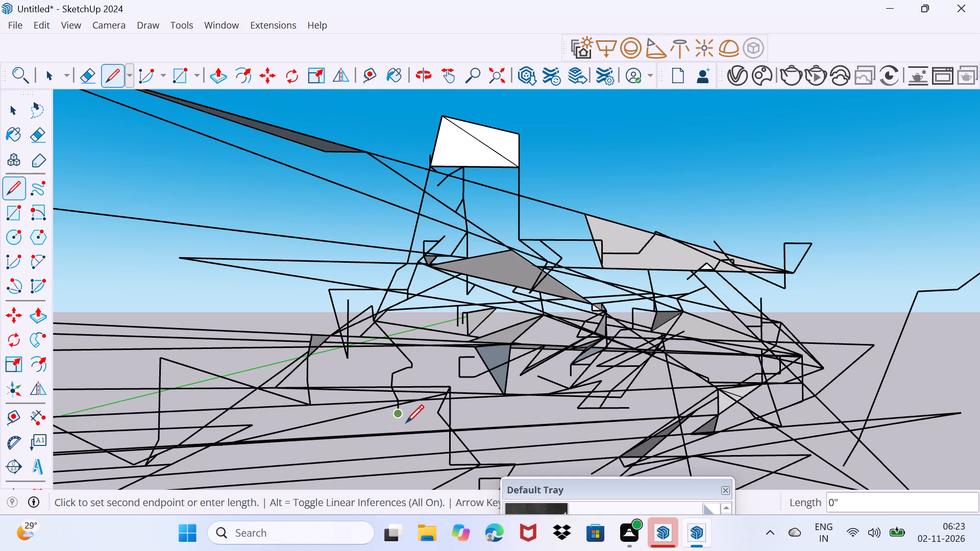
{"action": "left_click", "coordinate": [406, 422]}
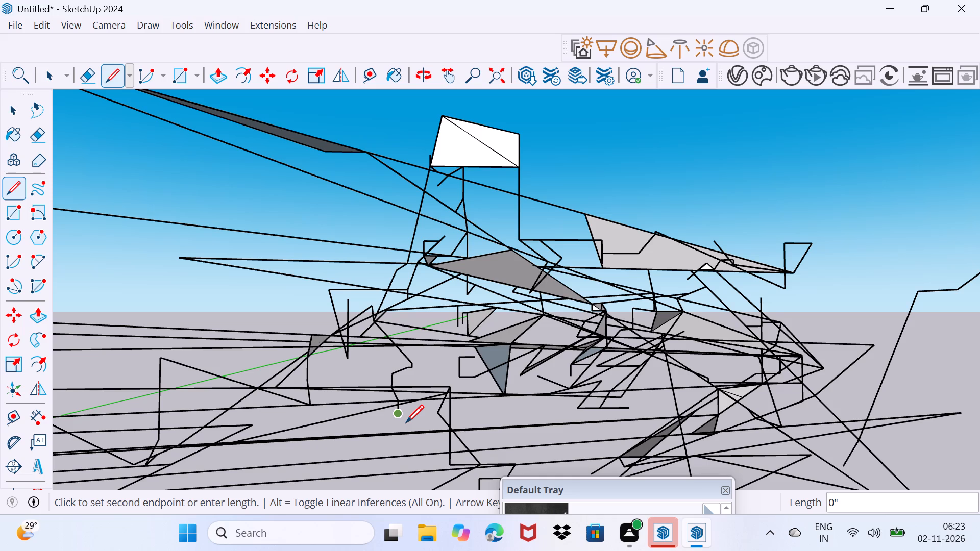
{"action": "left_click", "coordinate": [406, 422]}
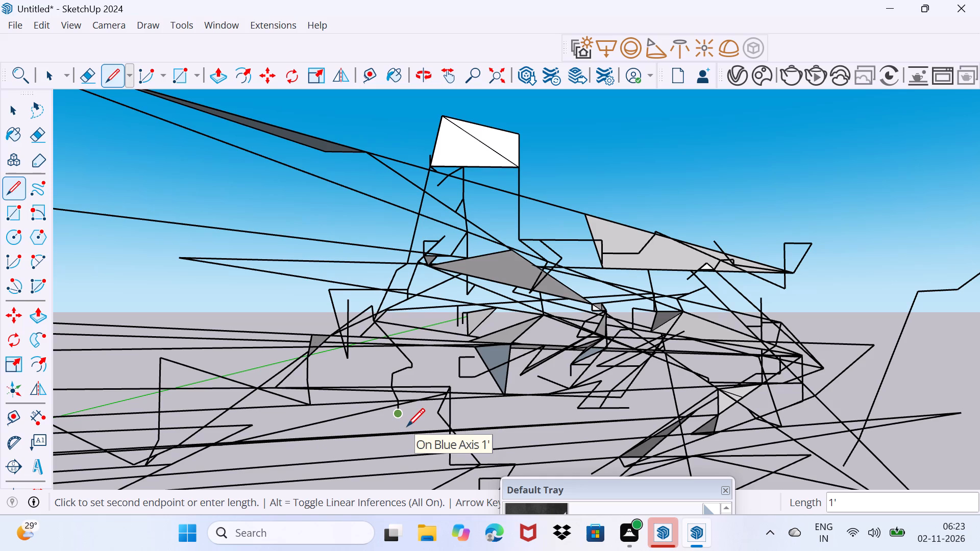
Add another 1' edge straight down along the blue axis from the lower end of the short vertical run.
{"action": "left_click", "coordinate": [407, 426]}
{"action": "left_click", "coordinate": [407, 426]}
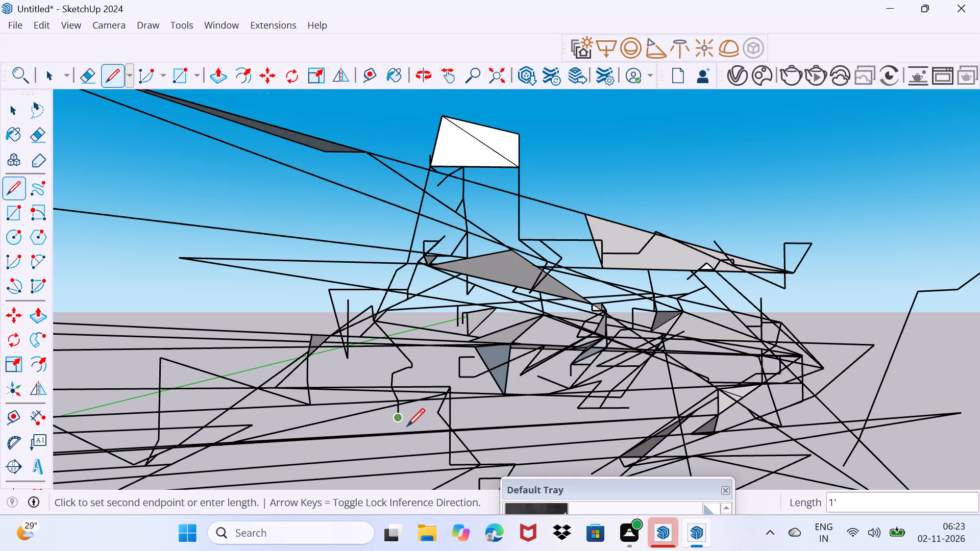
{"action": "left_click", "coordinate": [407, 426]}
{"action": "left_click", "coordinate": [407, 426]}
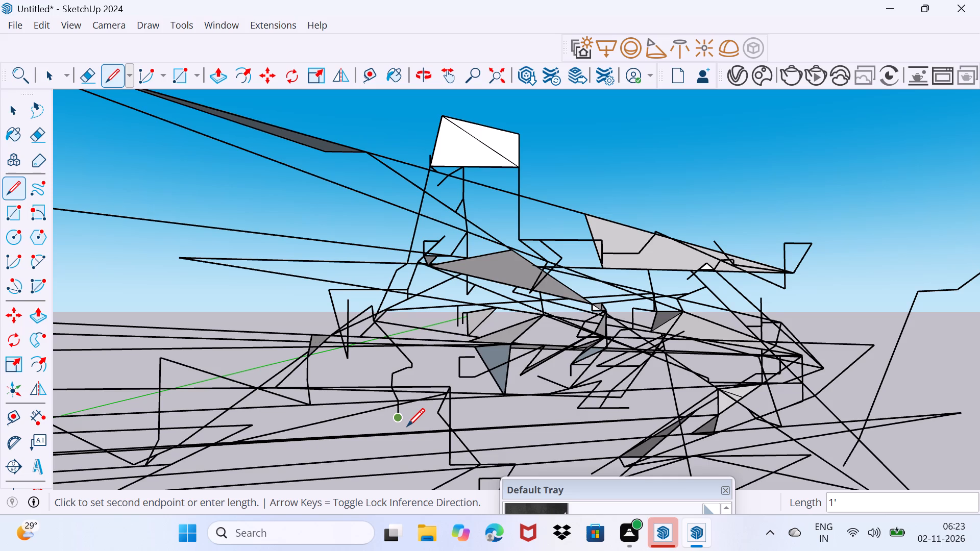
{"action": "left_click", "coordinate": [407, 426]}
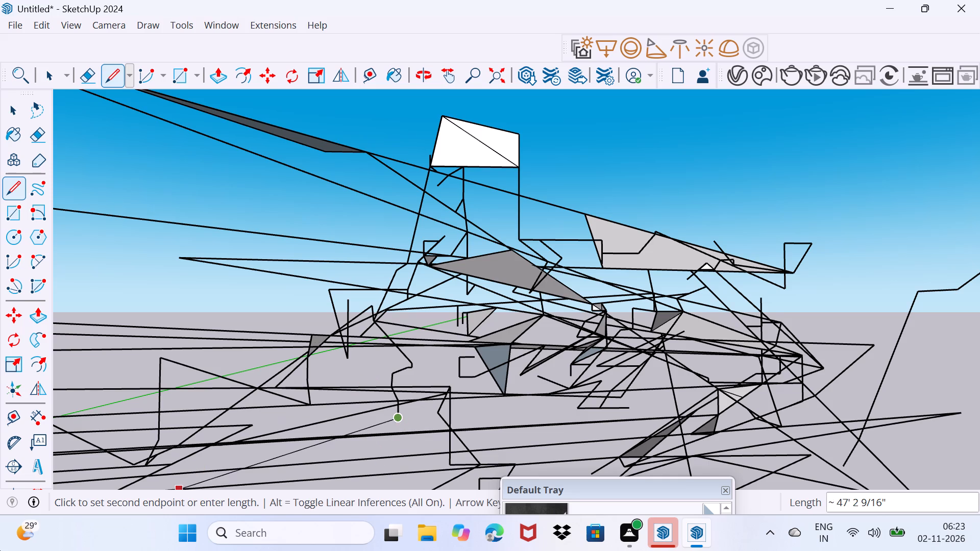
Draw an edge about 41' long from the run's lower end back up to the long line just below the horizon.
{"action": "left_click", "coordinate": [407, 343]}
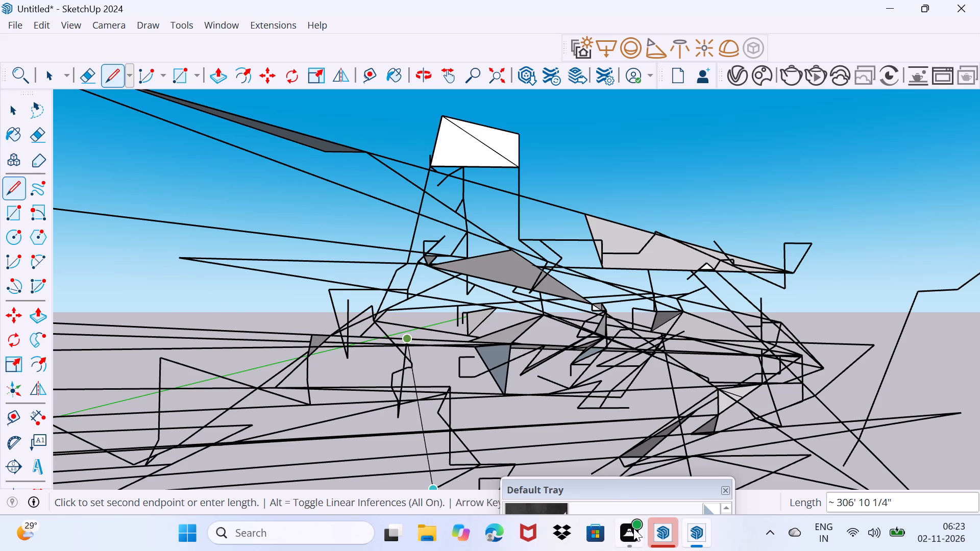
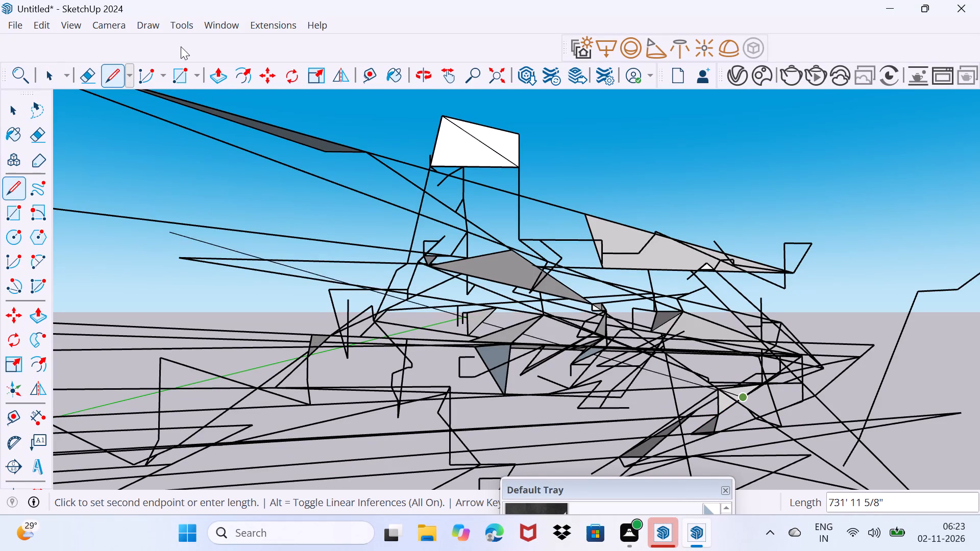
Continue the open line chain with a segment about 504' long, followed by short connected segments stepping down toward the tangled edges below the white face.
{"action": "left_click", "coordinate": [358, 208]}
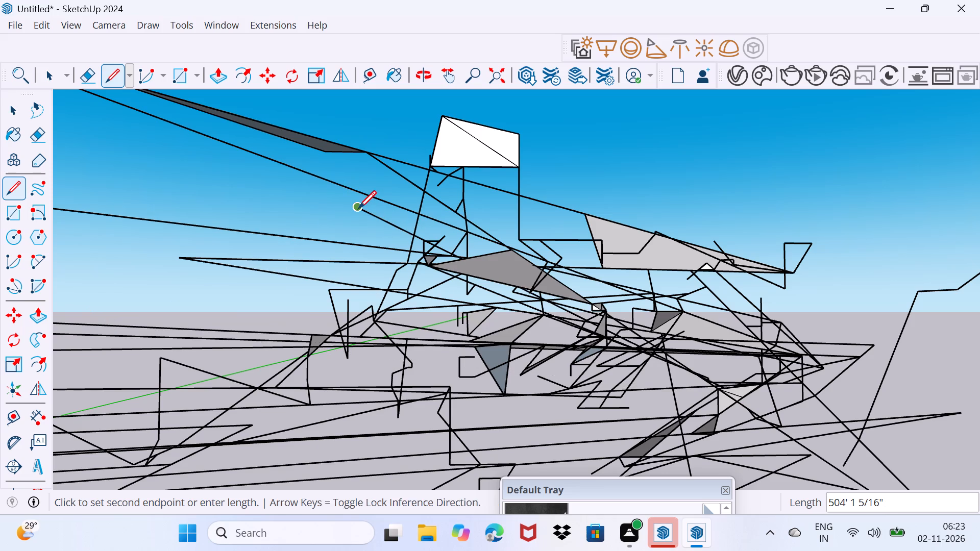
{"action": "left_click", "coordinate": [369, 257]}
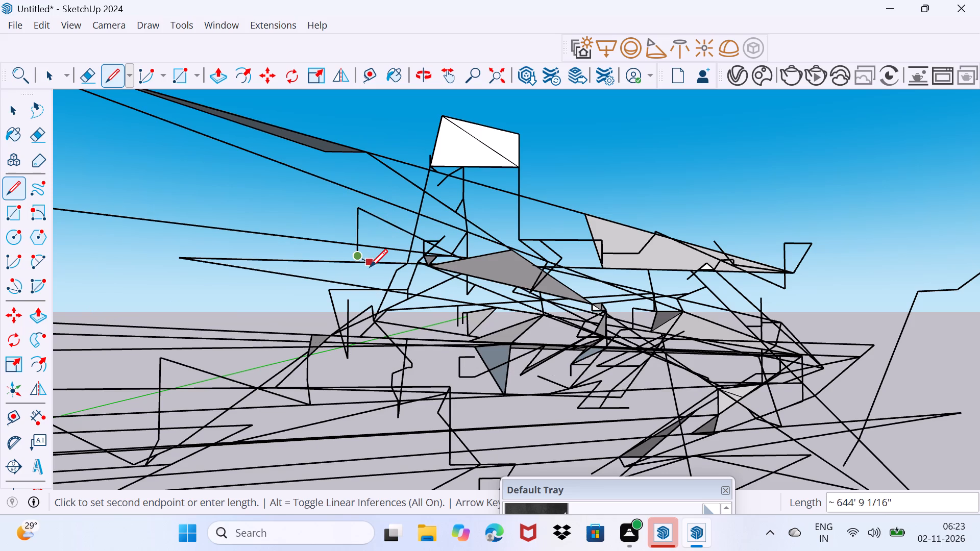
{"action": "left_click", "coordinate": [370, 267]}
{"action": "left_click", "coordinate": [369, 275]}
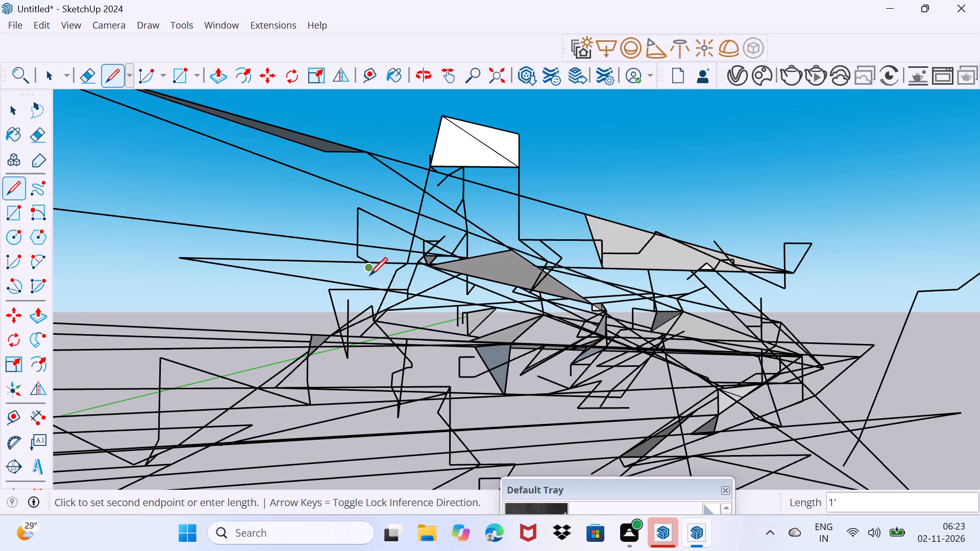
{"action": "left_click", "coordinate": [370, 275]}
{"action": "left_click", "coordinate": [374, 275]}
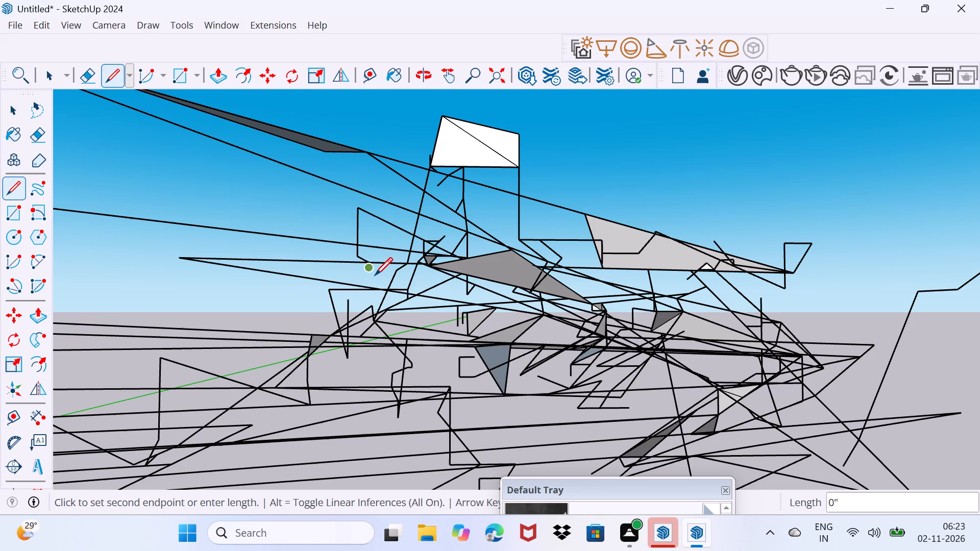
{"action": "left_click", "coordinate": [378, 275]}
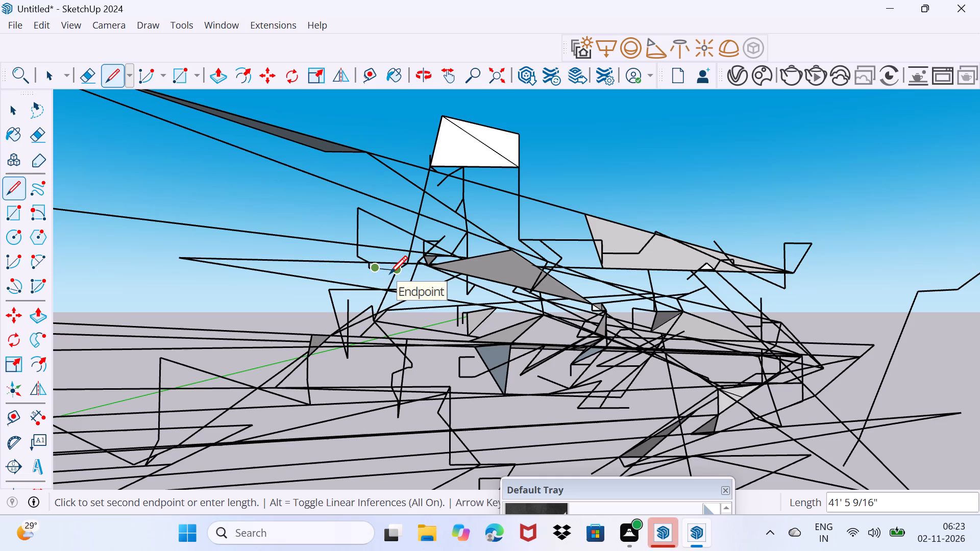
{"action": "left_click", "coordinate": [389, 273]}
{"action": "left_click", "coordinate": [399, 283]}
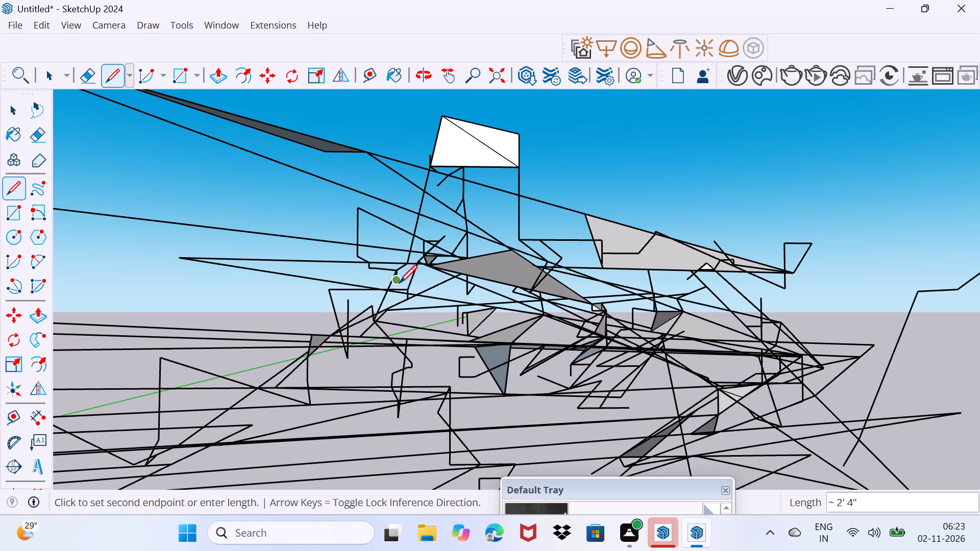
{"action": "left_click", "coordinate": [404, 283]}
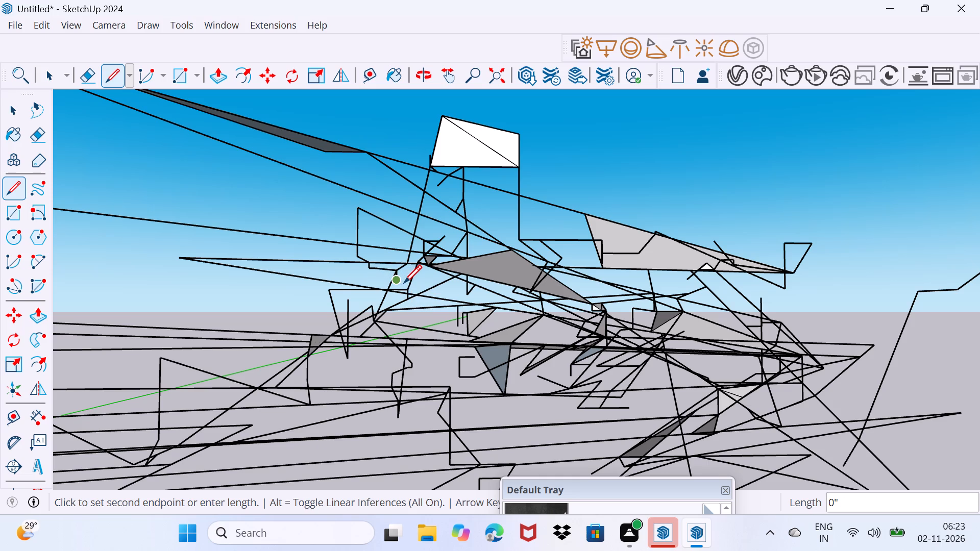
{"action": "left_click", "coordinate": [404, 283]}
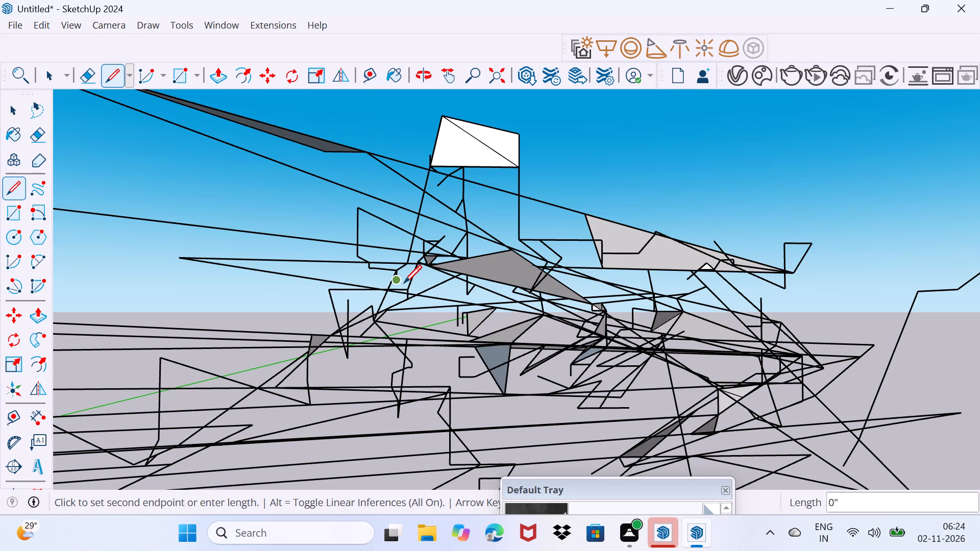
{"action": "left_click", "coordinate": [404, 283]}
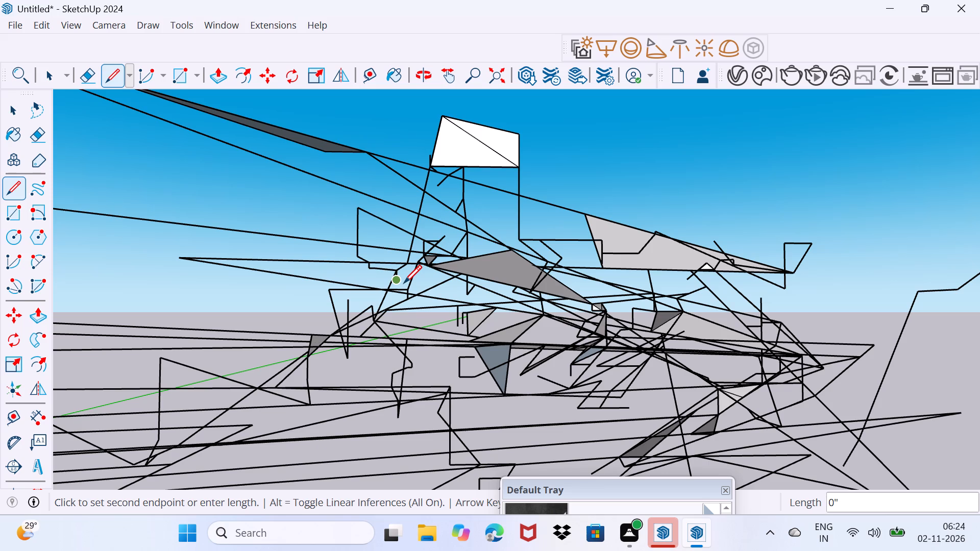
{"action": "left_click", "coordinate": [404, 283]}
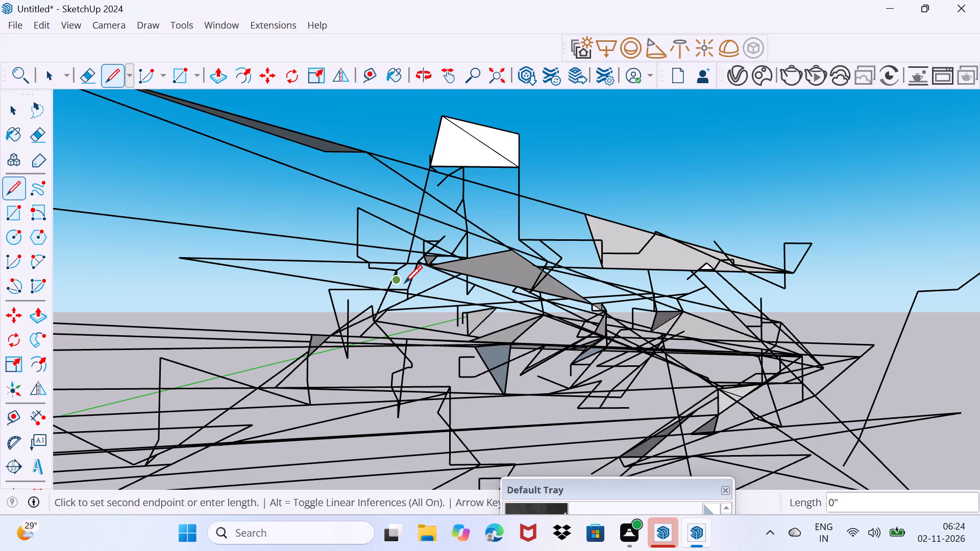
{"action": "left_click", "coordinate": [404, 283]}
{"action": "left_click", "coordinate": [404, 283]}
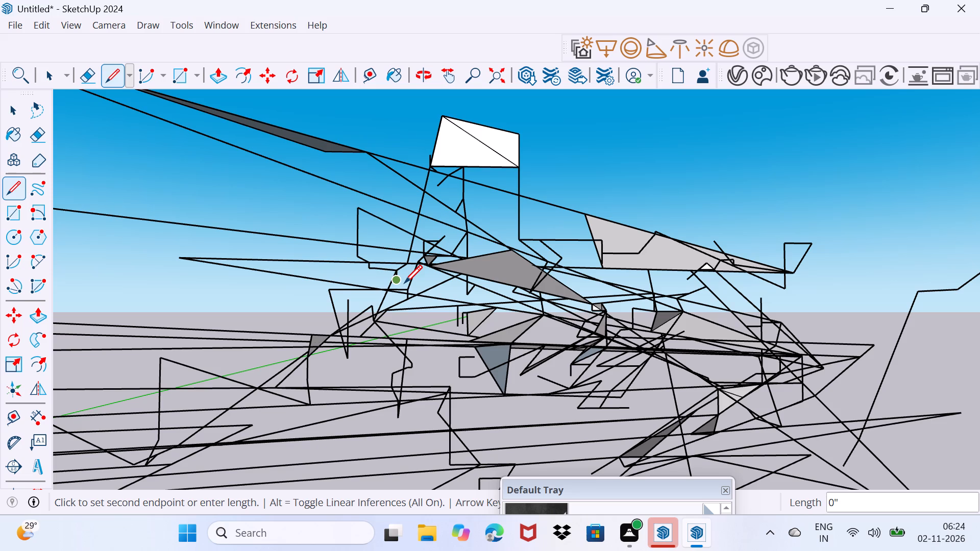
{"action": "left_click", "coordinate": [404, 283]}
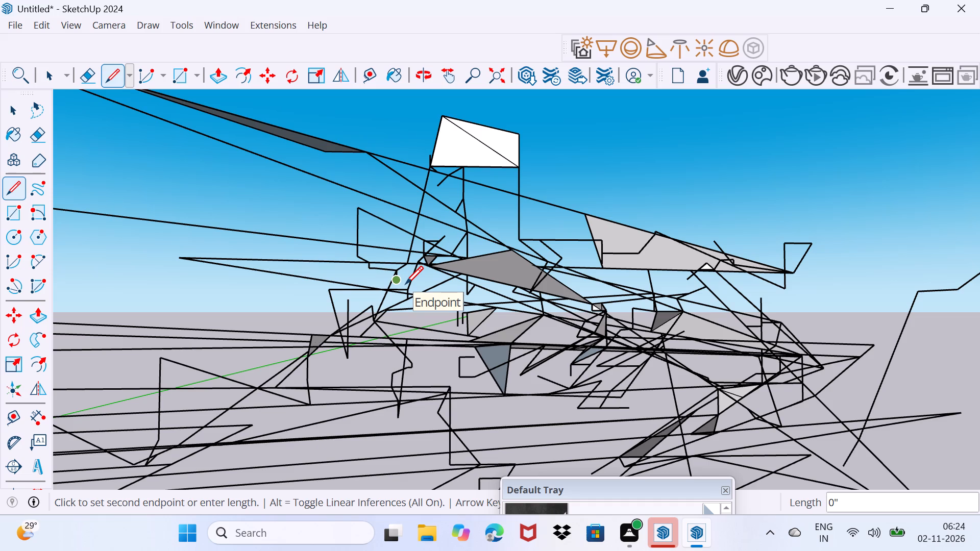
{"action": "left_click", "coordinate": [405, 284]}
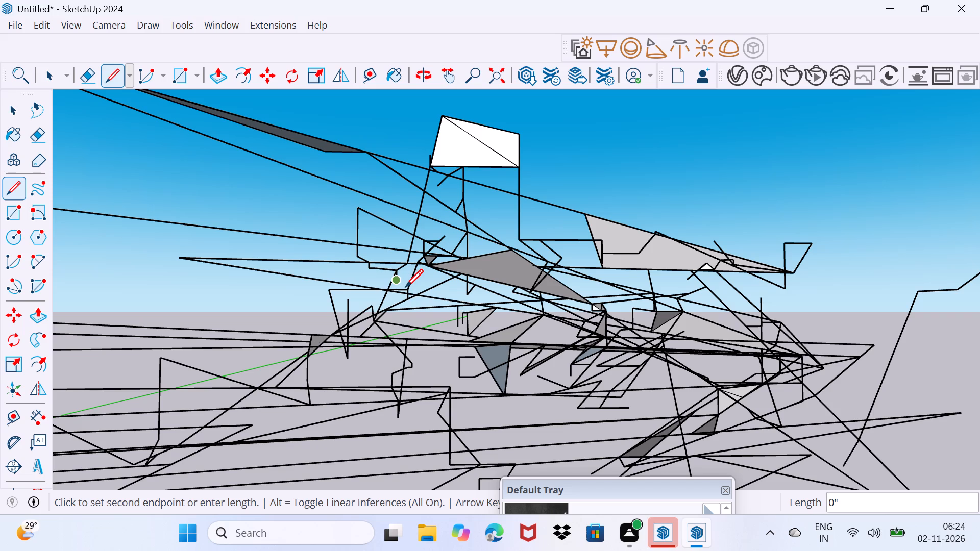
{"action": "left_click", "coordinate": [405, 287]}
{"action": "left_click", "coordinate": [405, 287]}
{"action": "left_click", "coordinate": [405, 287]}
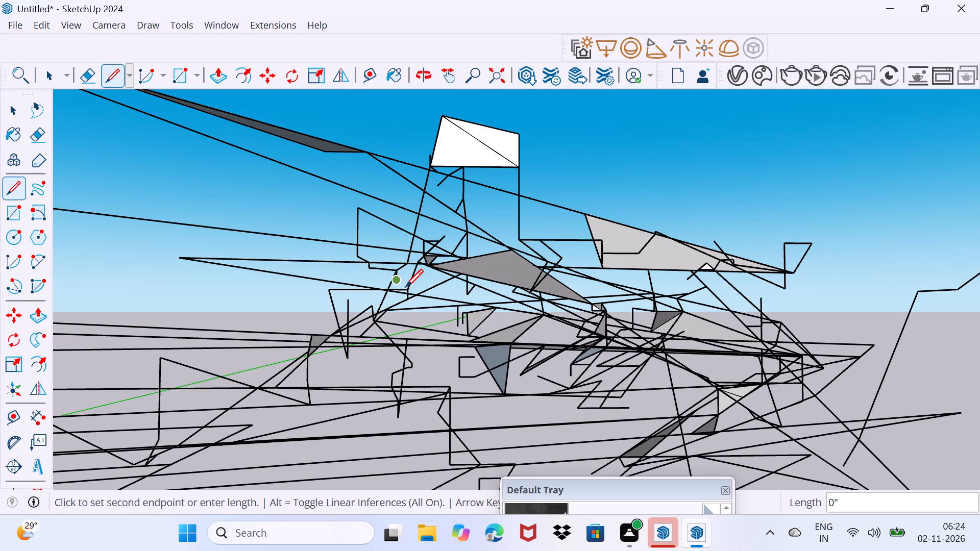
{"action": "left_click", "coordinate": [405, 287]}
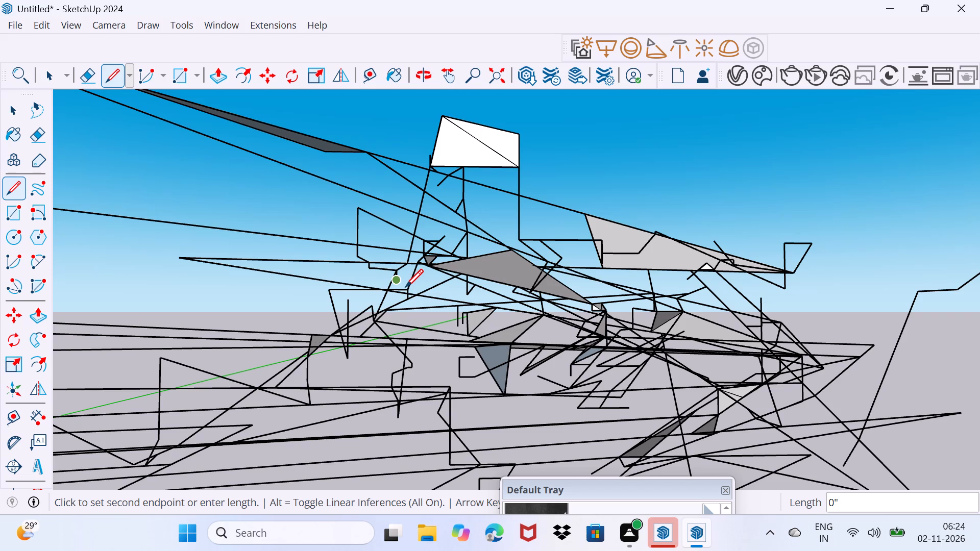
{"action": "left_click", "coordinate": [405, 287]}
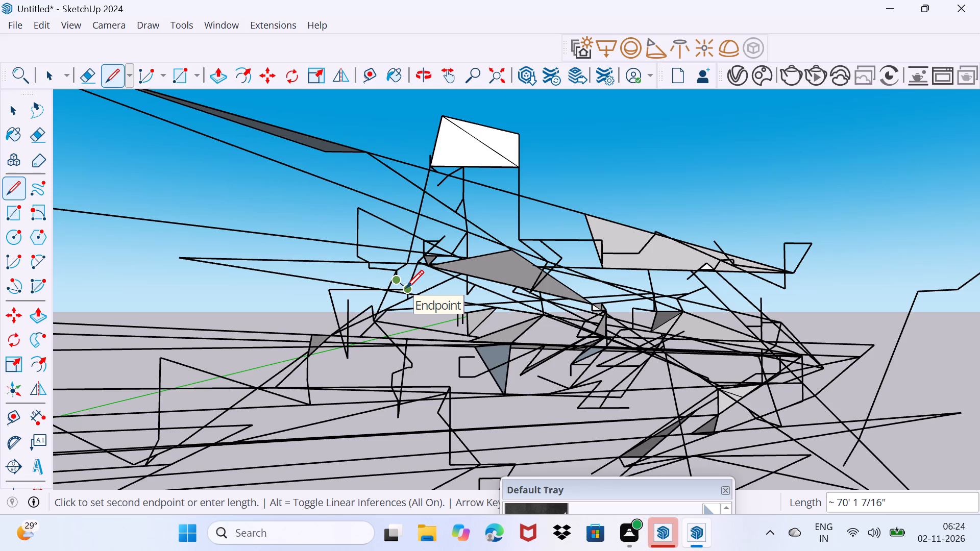
Extend the line chain down past the horizon with a segment about 3' 3" long and one about 38' long ending on an existing edge.
{"action": "left_click", "coordinate": [416, 315]}
{"action": "left_click", "coordinate": [430, 315]}
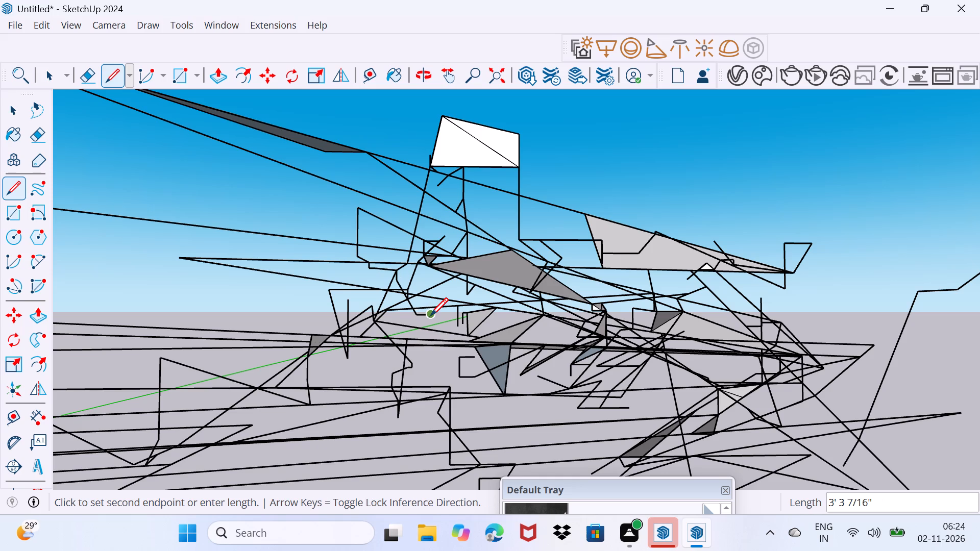
{"action": "left_click", "coordinate": [430, 315]}
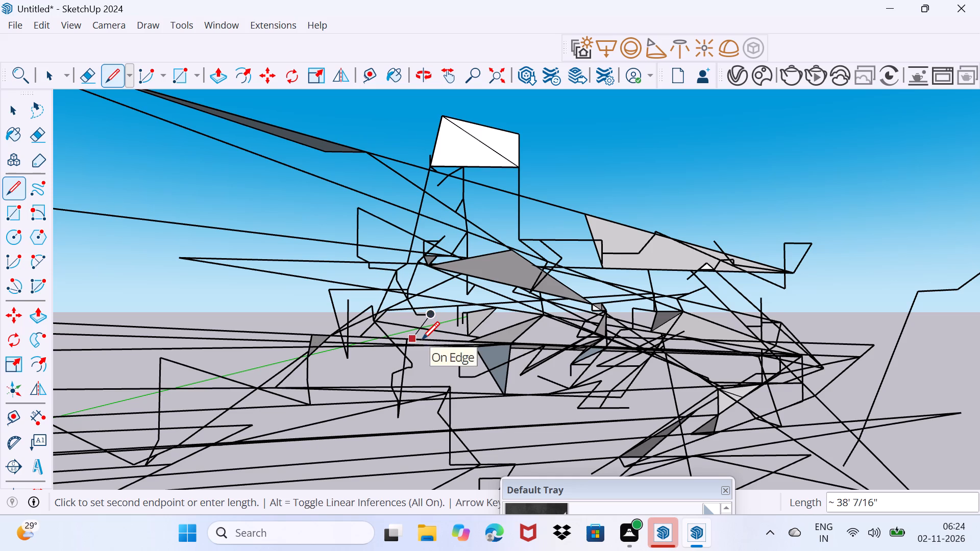
{"action": "left_click", "coordinate": [422, 339]}
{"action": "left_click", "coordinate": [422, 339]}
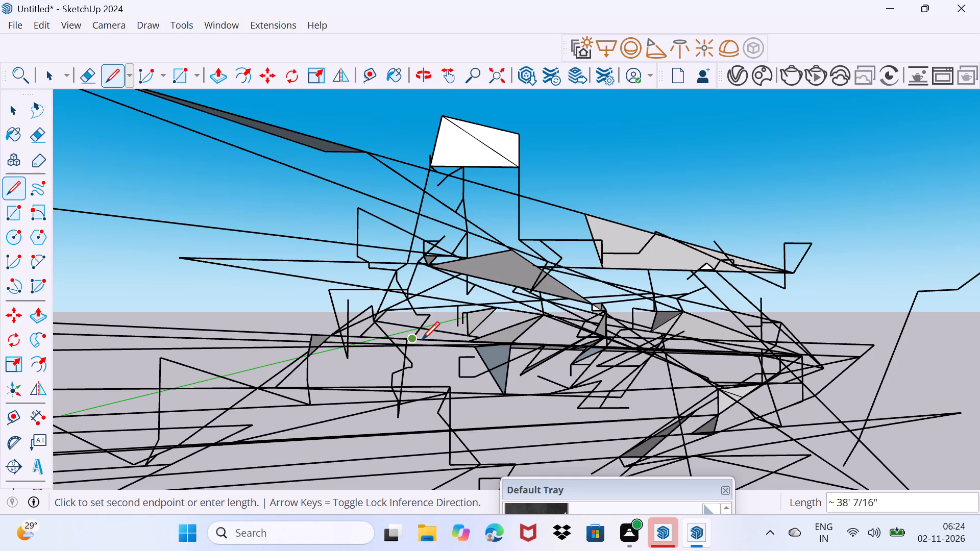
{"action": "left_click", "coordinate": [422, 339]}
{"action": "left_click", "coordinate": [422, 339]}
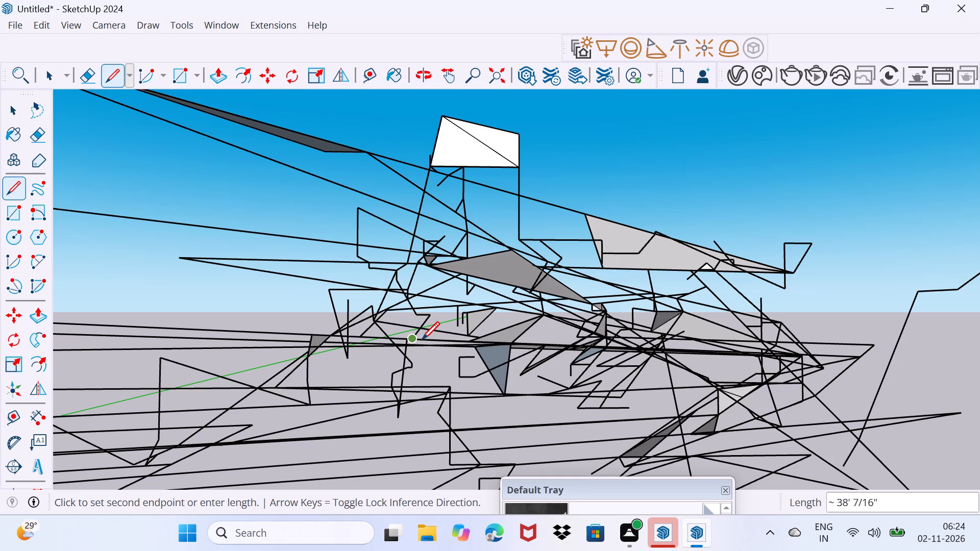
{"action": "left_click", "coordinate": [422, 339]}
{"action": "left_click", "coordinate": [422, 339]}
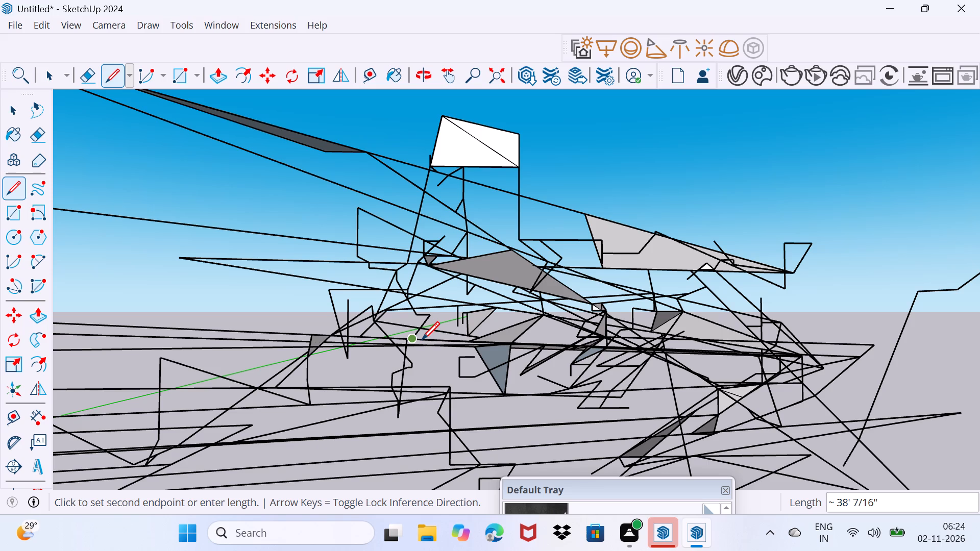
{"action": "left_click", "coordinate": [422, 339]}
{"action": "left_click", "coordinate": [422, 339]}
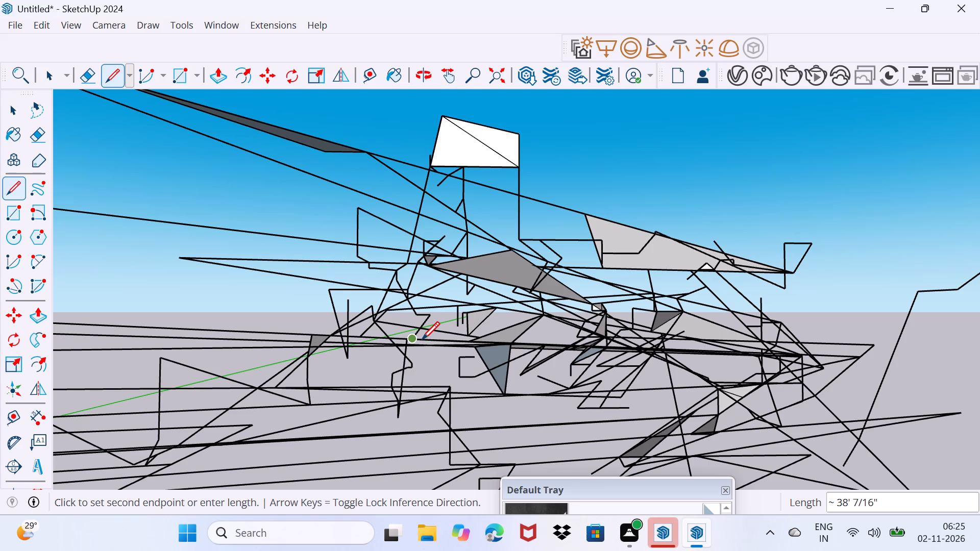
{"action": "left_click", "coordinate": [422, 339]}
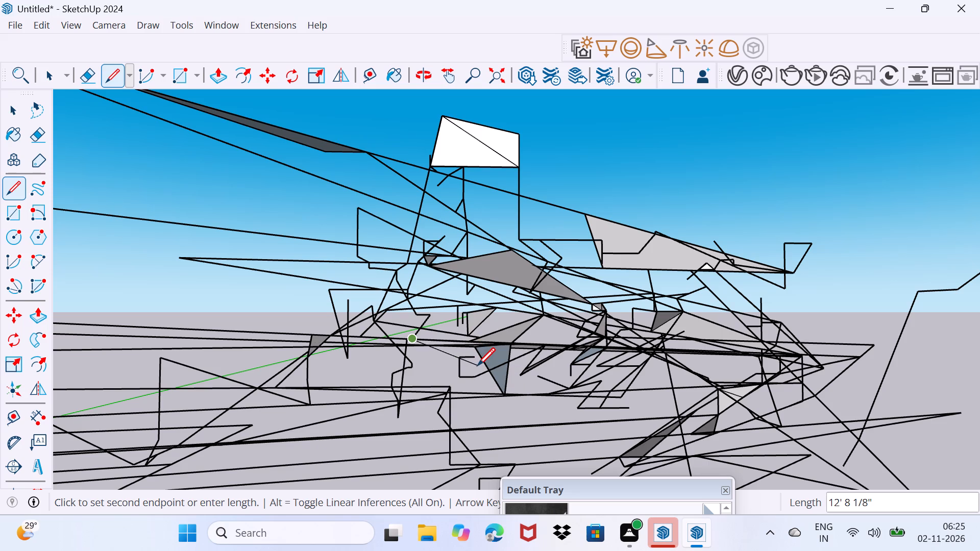
Draw a line about 12' 8" long from the chain's end to beside the blue-grey triangular face.
{"action": "left_click", "coordinate": [477, 365]}
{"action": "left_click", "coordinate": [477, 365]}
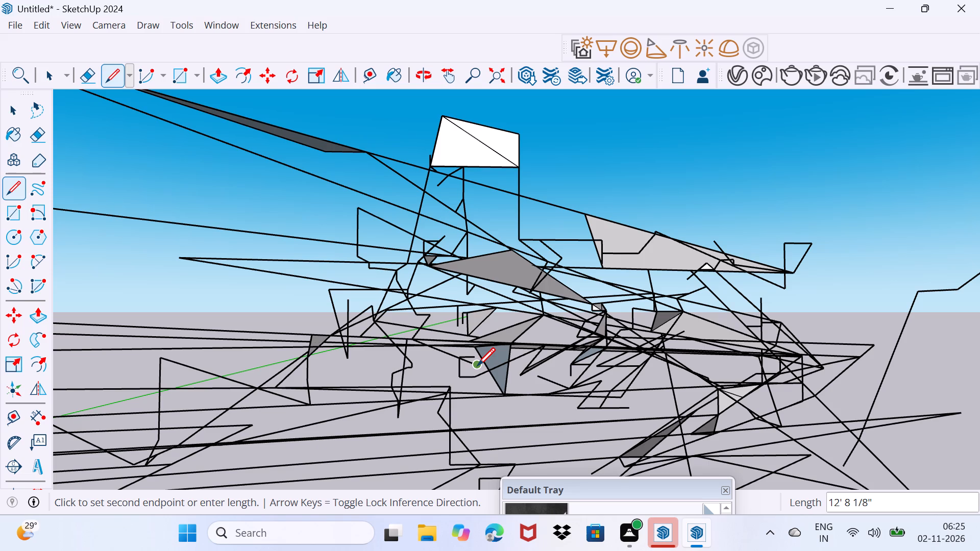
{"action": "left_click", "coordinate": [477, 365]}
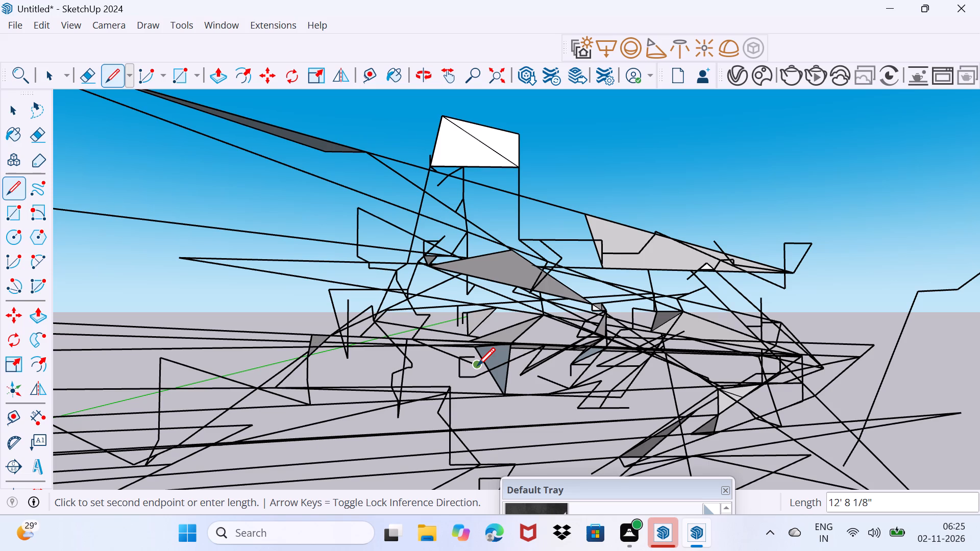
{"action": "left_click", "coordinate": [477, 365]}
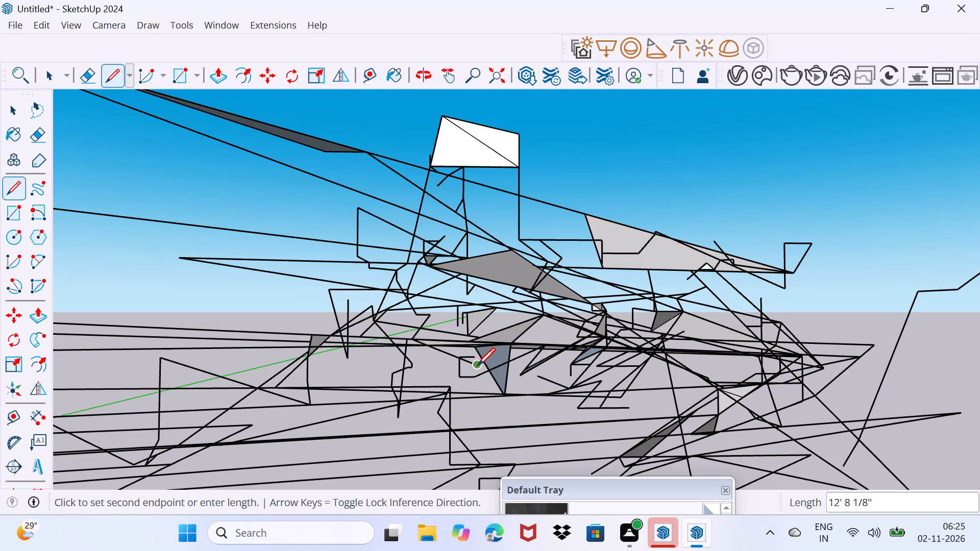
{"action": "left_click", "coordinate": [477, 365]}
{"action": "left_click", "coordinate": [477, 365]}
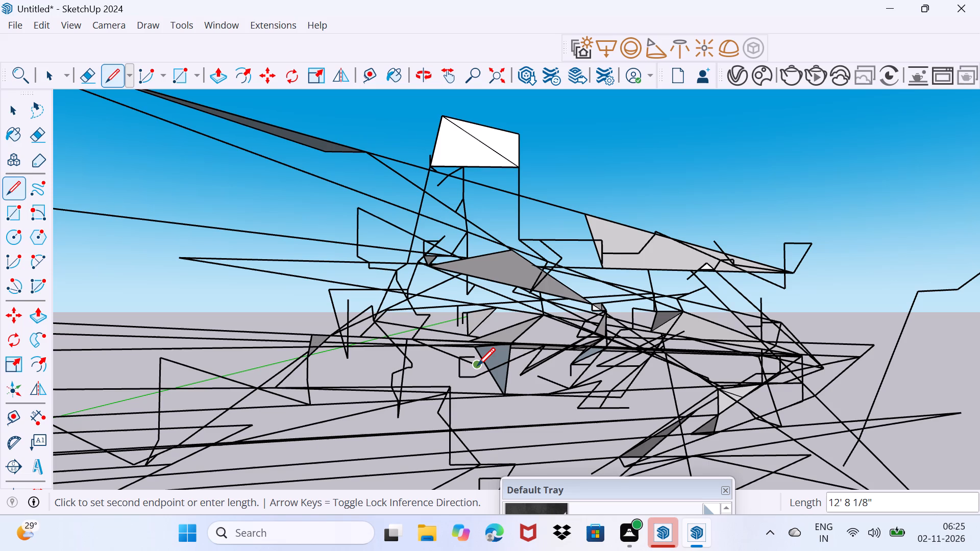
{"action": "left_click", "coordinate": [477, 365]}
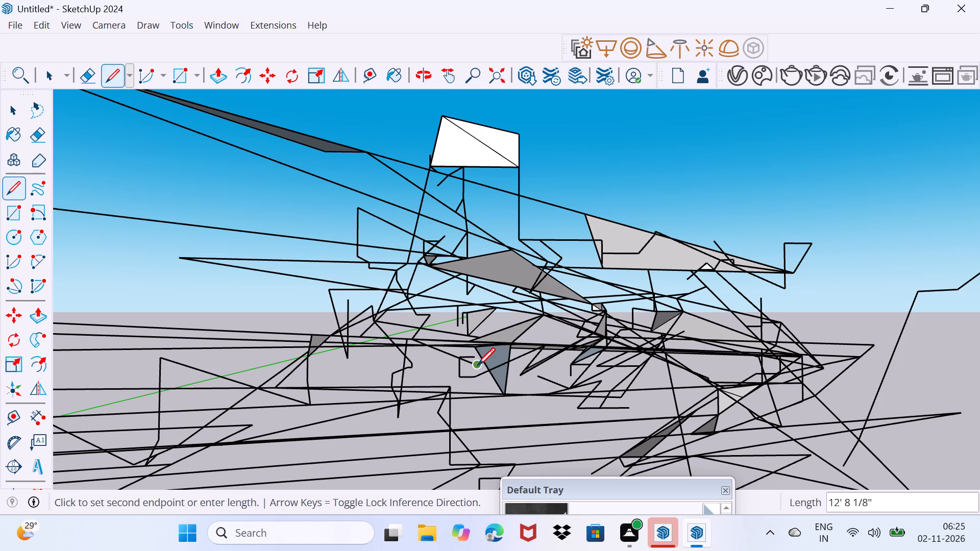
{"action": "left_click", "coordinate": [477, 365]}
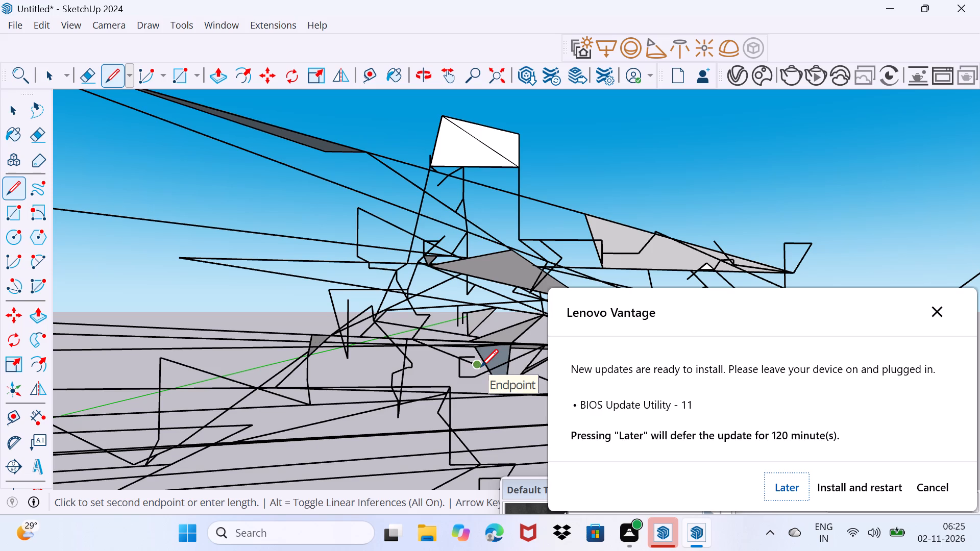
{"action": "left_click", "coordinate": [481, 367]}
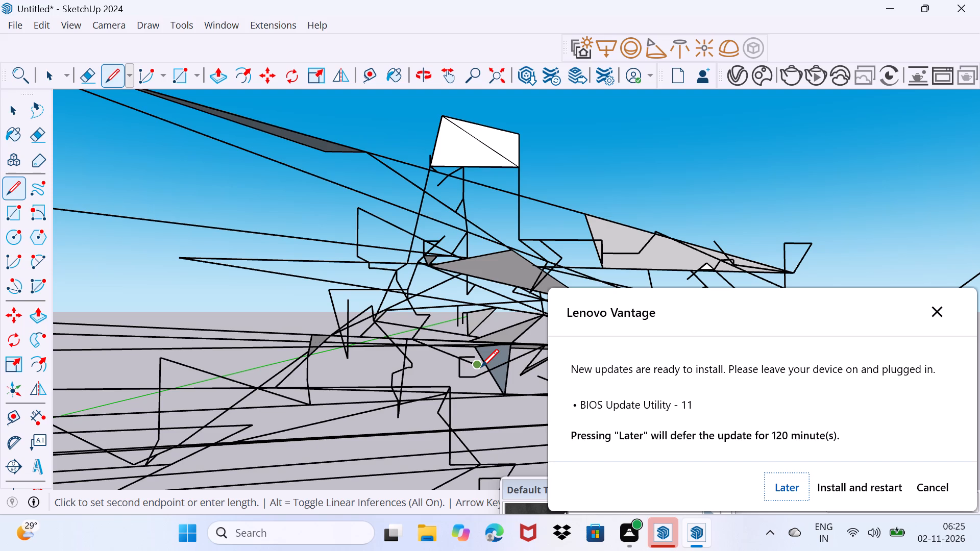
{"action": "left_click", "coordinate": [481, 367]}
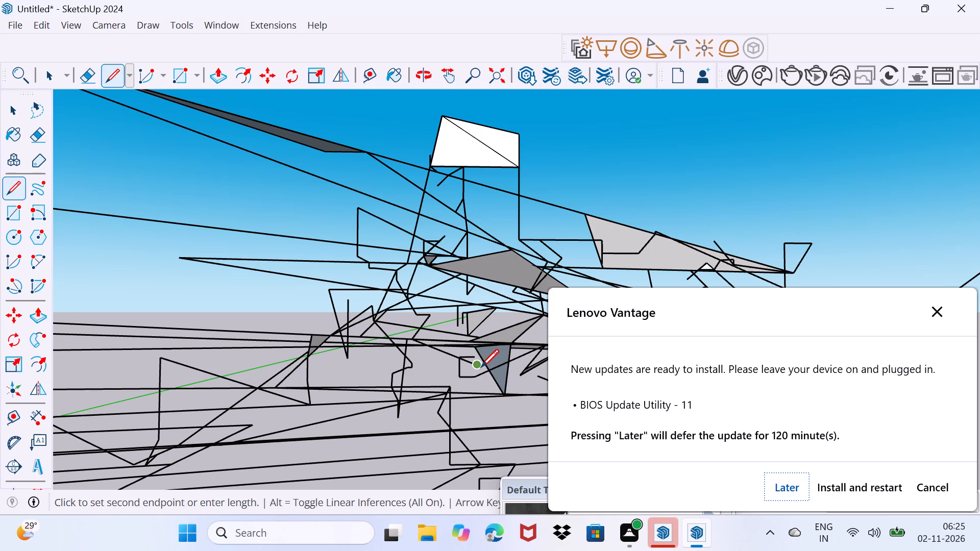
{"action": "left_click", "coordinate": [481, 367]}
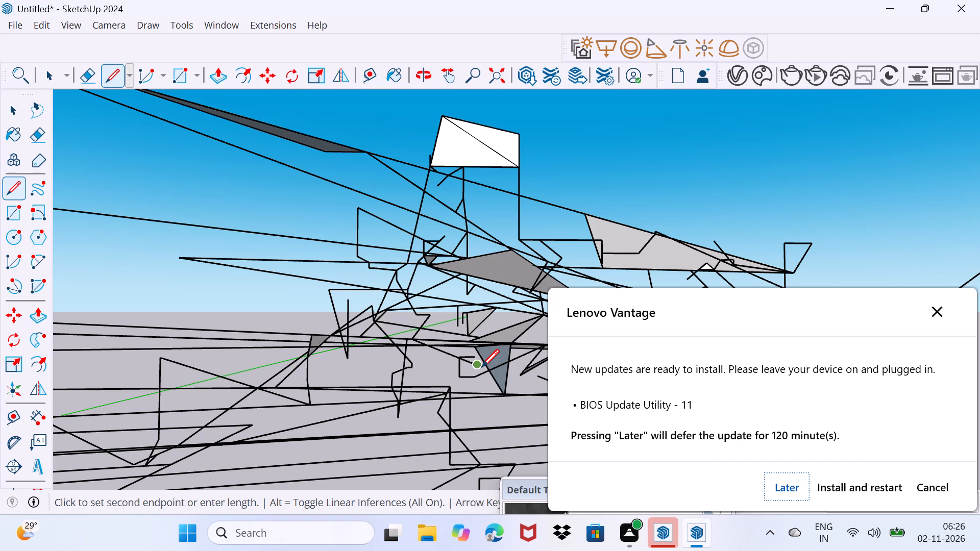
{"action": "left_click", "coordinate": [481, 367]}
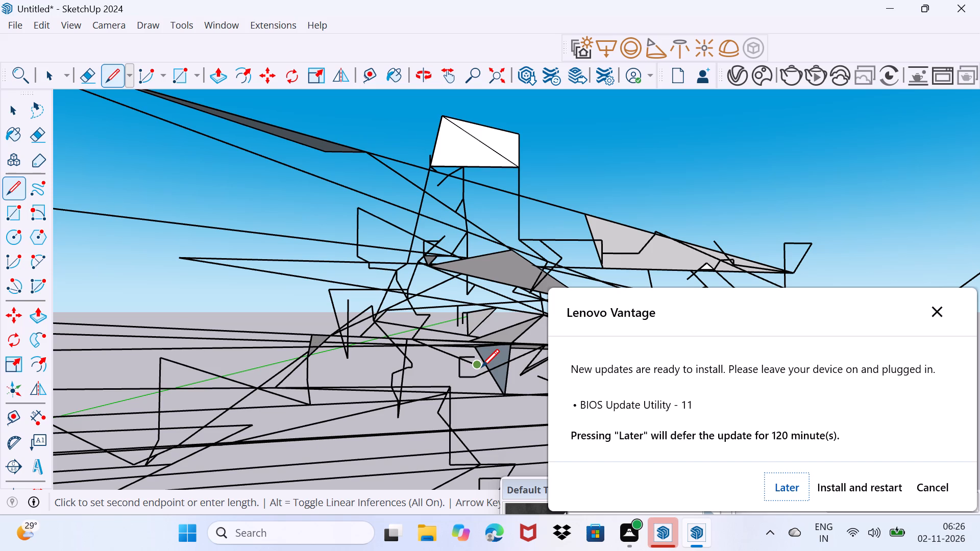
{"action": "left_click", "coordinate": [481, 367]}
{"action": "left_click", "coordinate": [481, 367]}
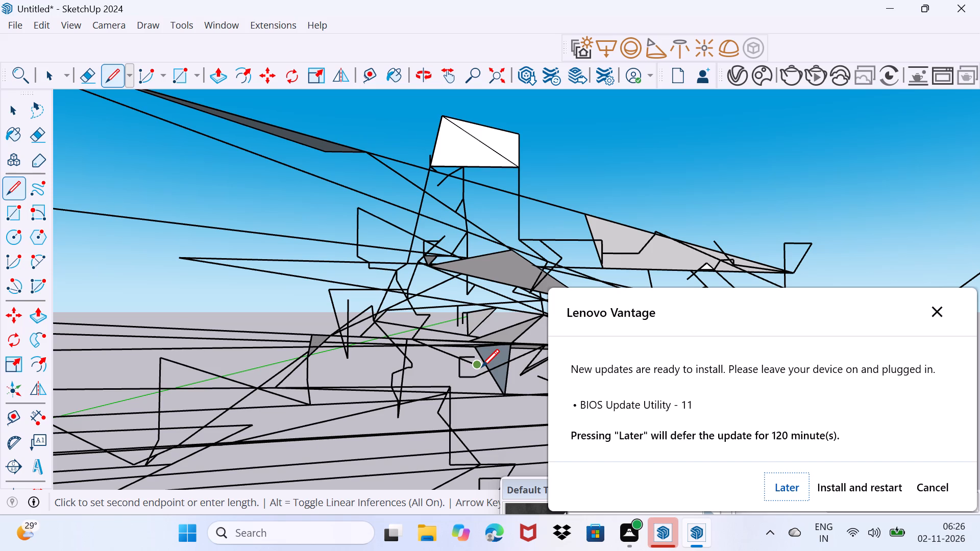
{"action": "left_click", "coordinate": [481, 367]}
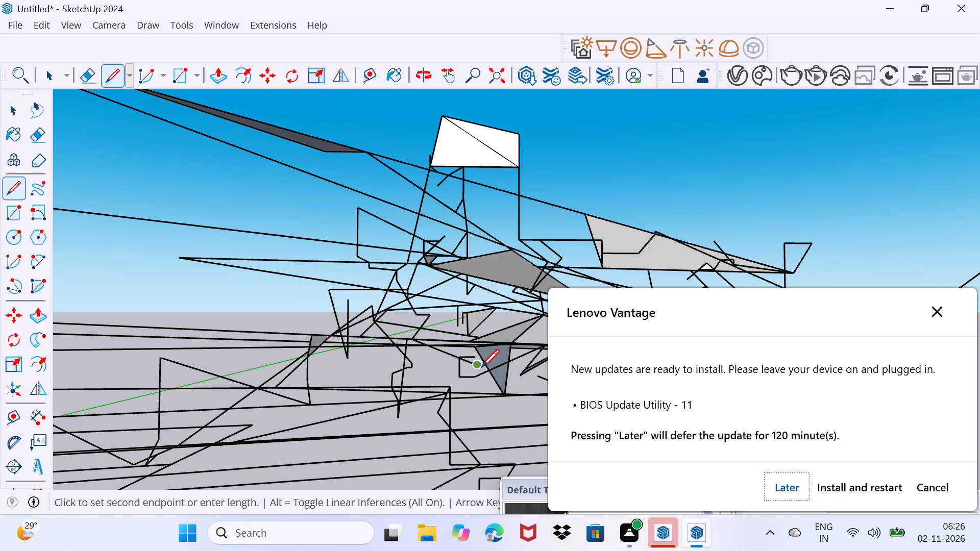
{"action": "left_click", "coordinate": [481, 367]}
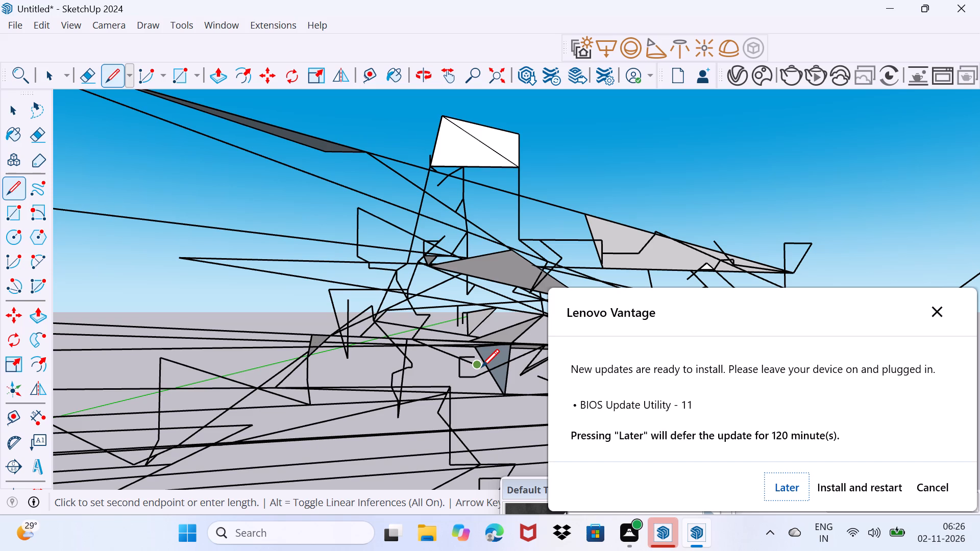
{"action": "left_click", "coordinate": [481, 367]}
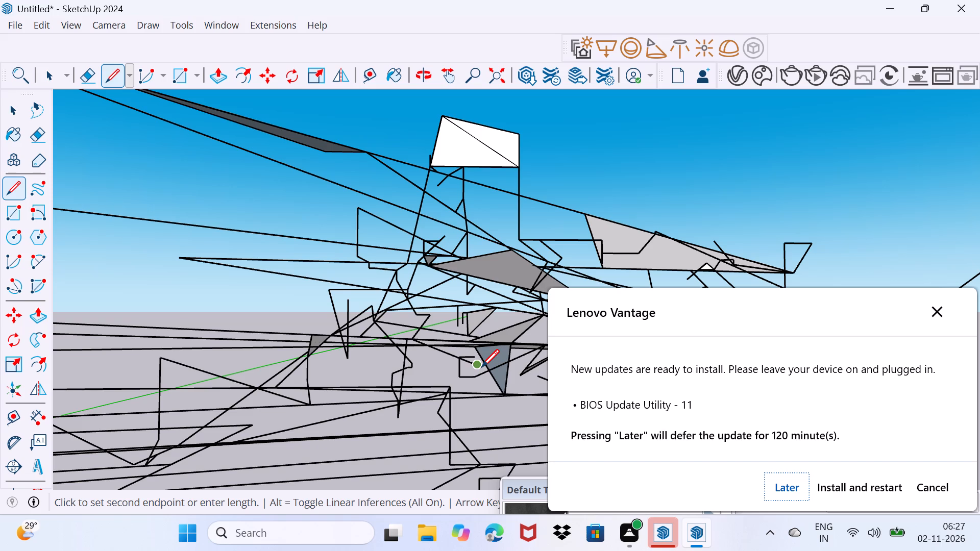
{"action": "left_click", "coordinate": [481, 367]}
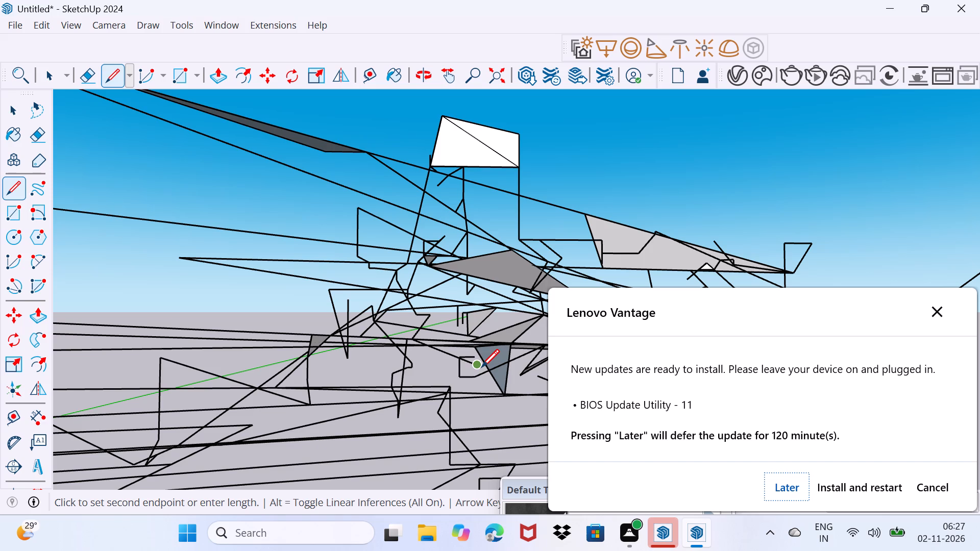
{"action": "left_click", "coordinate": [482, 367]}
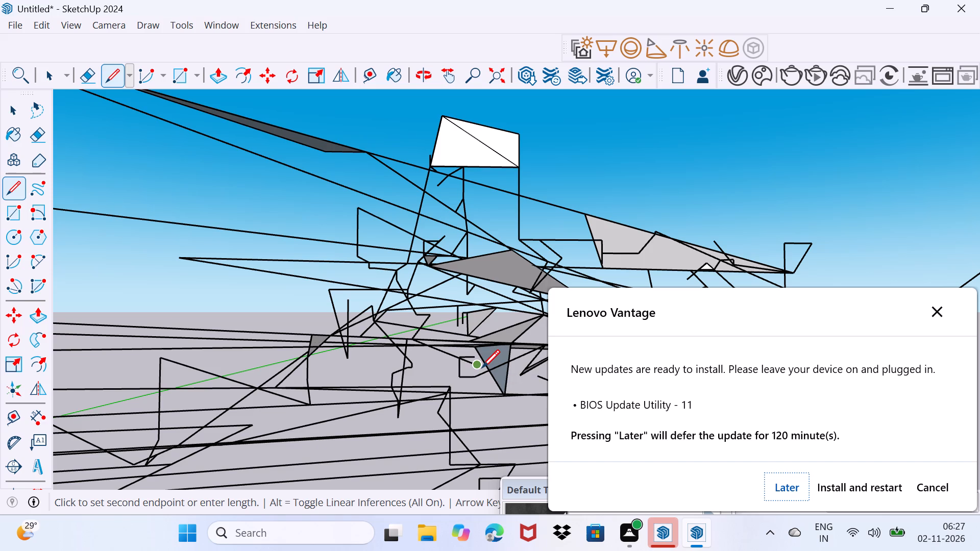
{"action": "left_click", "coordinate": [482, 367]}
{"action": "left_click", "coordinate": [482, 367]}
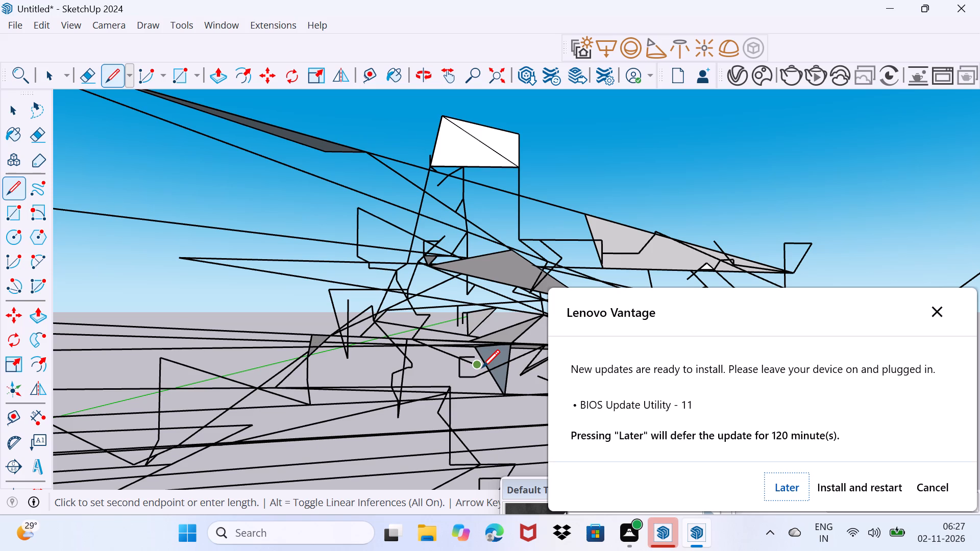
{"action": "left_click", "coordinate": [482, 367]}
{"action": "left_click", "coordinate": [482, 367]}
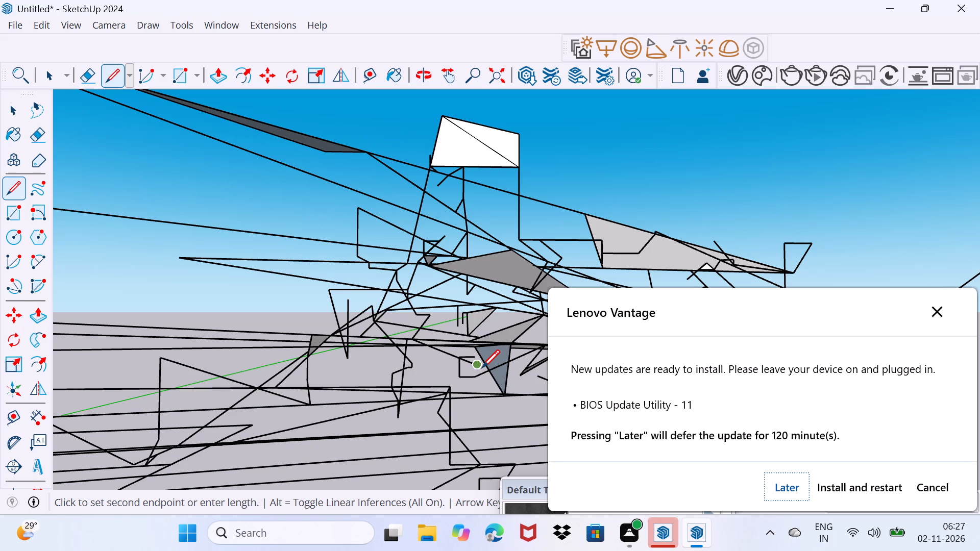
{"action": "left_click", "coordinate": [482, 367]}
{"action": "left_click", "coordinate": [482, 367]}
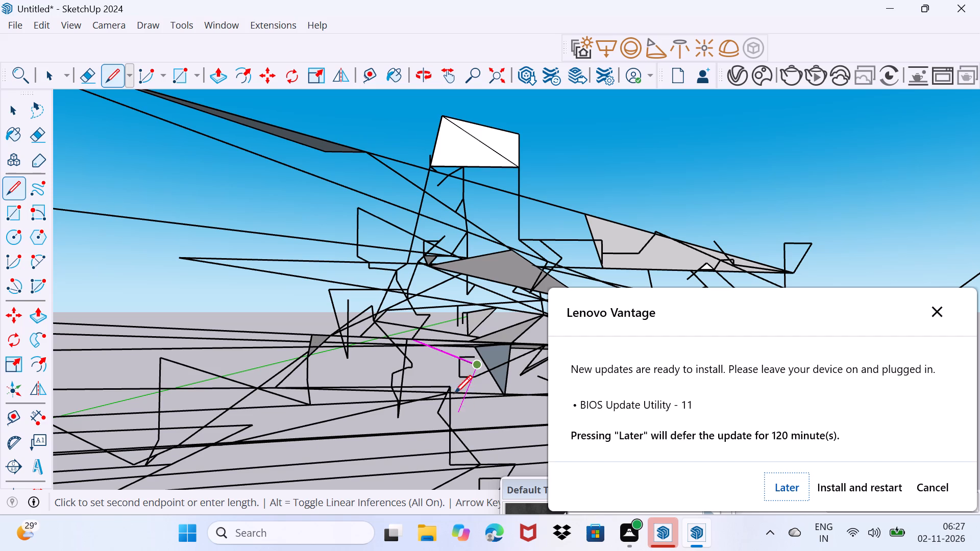
Draw a roughly horizontal segment from the chain's end beside the blue-grey triangular face to just past the nearby zigzag edges.
{"action": "left_click", "coordinate": [362, 373]}
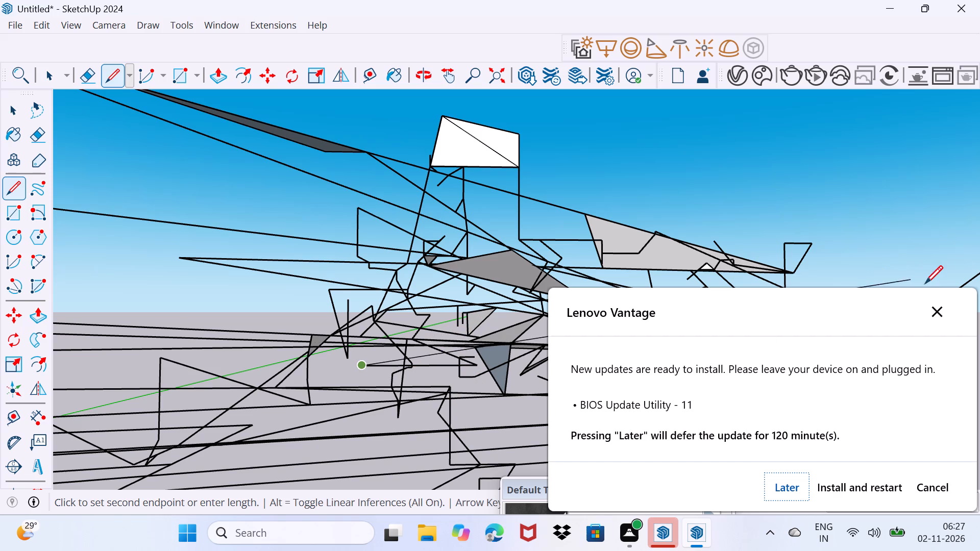
Dismiss the Lenovo Vantage notification about the BIOS Update Utility without installing the update.
{"action": "left_click", "coordinate": [932, 305]}
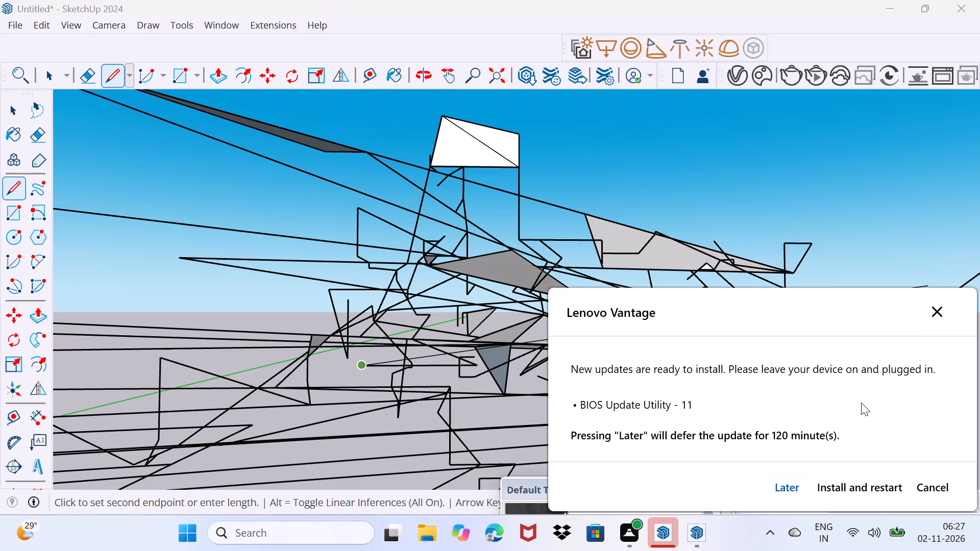
{"action": "left_click", "coordinate": [942, 312]}
{"action": "double_click", "coordinate": [911, 342]}
{"action": "scroll", "coordinate": [773, 269], "scroll_direction": "down", "scroll_amount": 1}
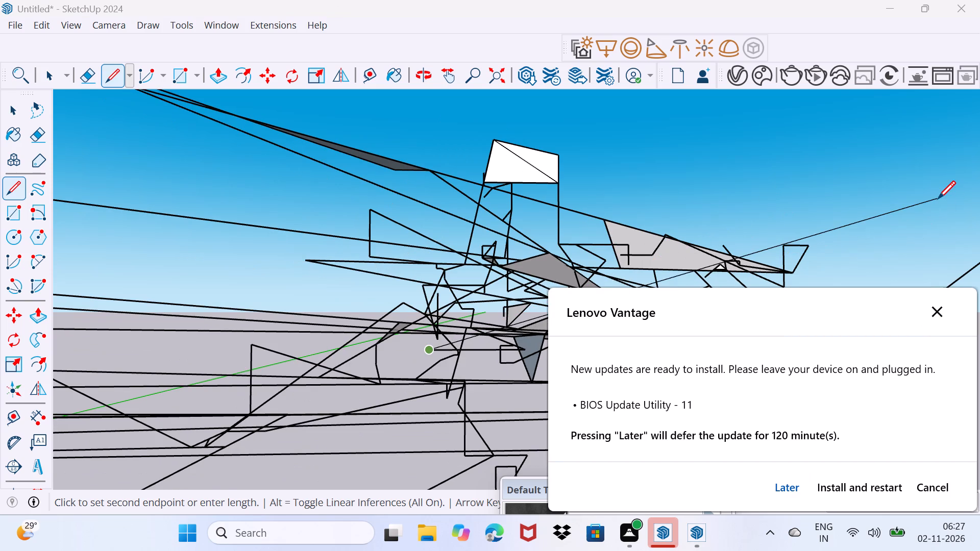
{"action": "left_click", "coordinate": [944, 313]}
{"action": "left_click", "coordinate": [944, 313]}
{"action": "left_click", "coordinate": [940, 487]}
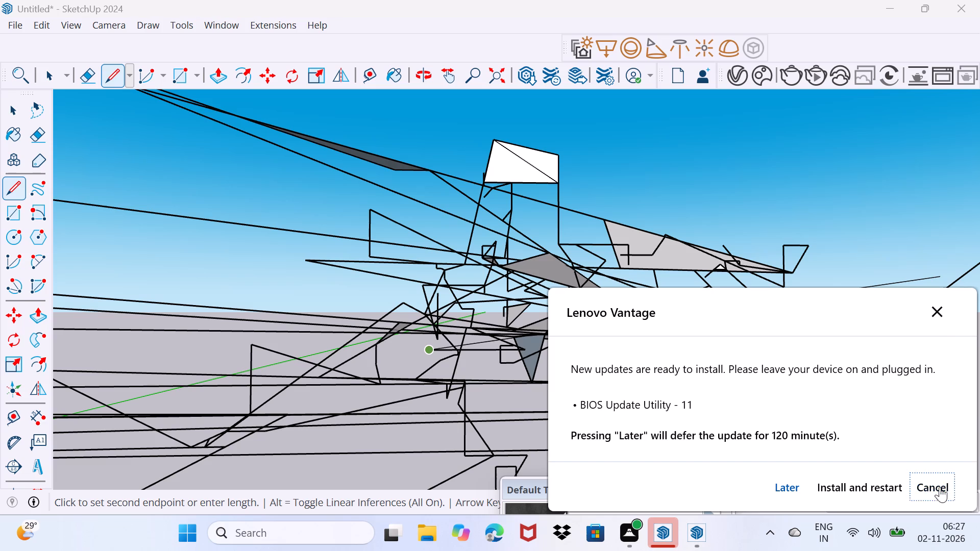
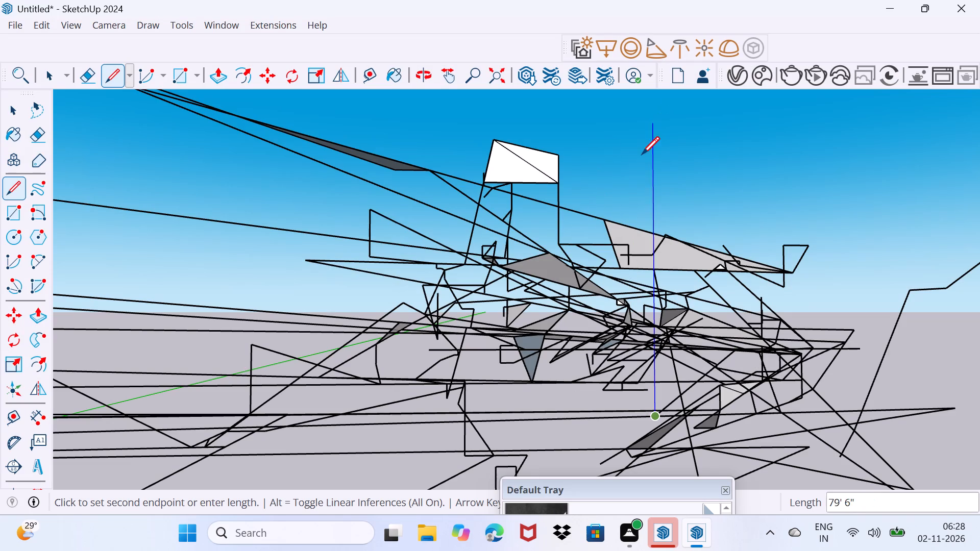
Extend the line chain up beside the white quadrilateral, down to the zigzag edges, with a segment about 21' 3" and a last one about 4' 7".
{"action": "left_click", "coordinate": [614, 183]}
{"action": "left_click_drag", "start_coordinate": [570, 209], "coordinate": [554, 215]}
{"action": "left_click", "coordinate": [495, 251]}
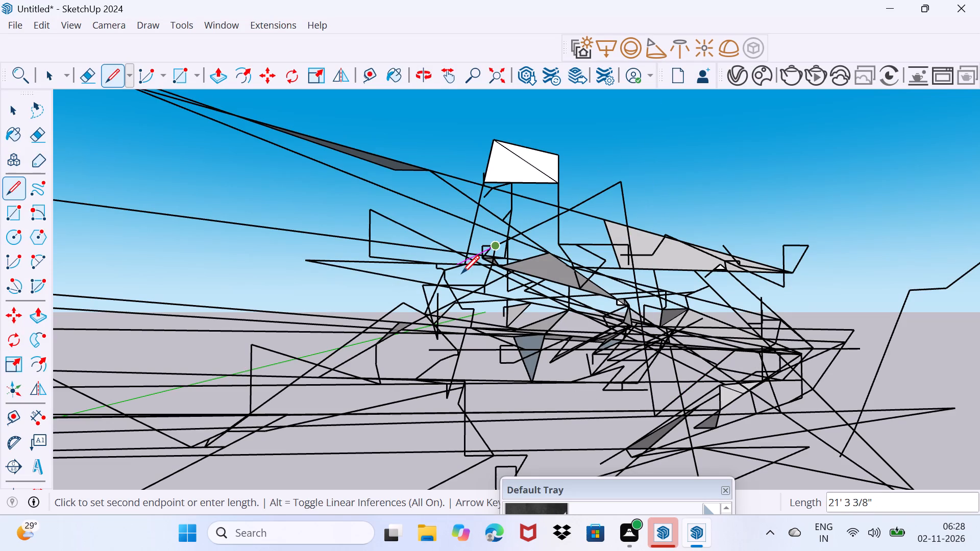
{"action": "left_click", "coordinate": [461, 273]}
{"action": "left_click", "coordinate": [448, 282]}
{"action": "left_click", "coordinate": [435, 288]}
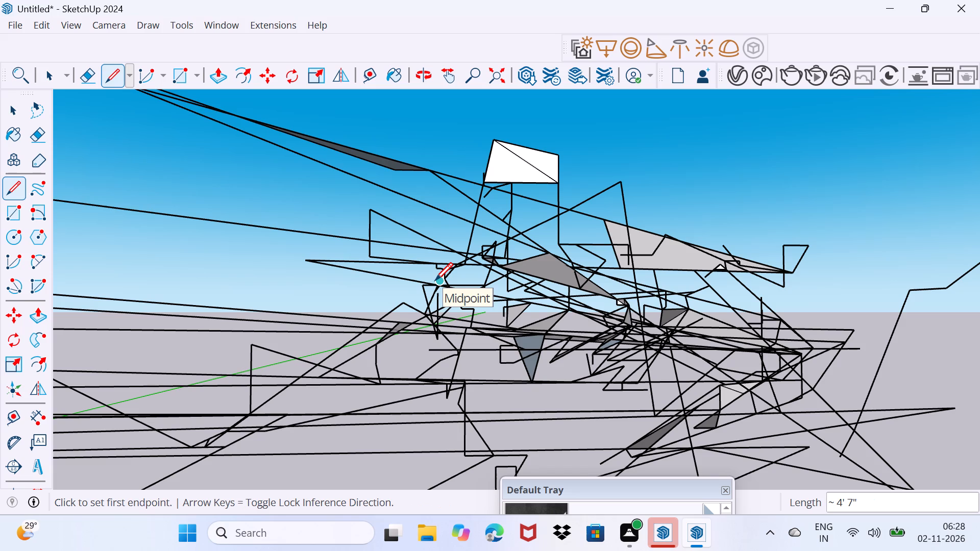
Draw short connecting lines among the zigzag edges below the white quadrilateral, about 5' 2" and about 3' 11" long.
{"action": "left_click", "coordinate": [435, 279]}
{"action": "left_click", "coordinate": [461, 282]}
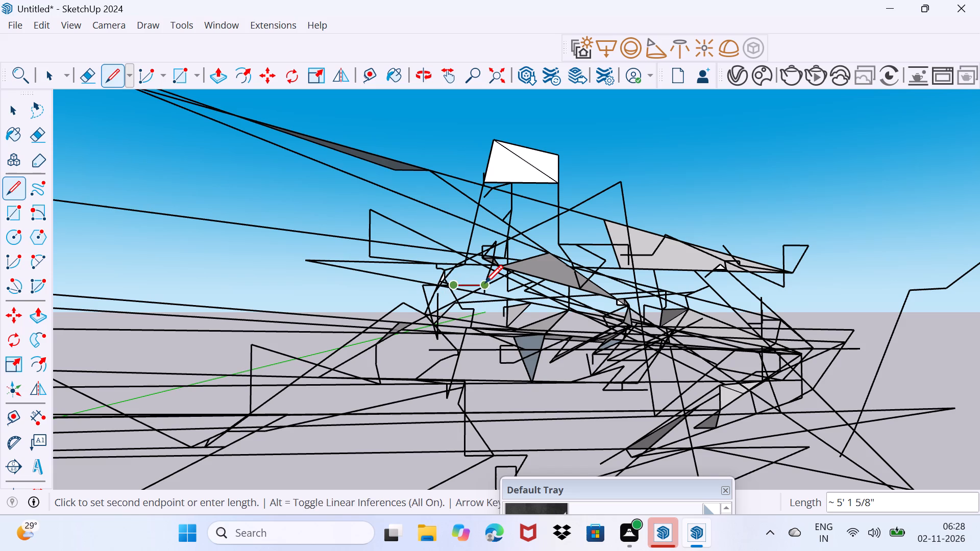
{"action": "left_click", "coordinate": [486, 283]}
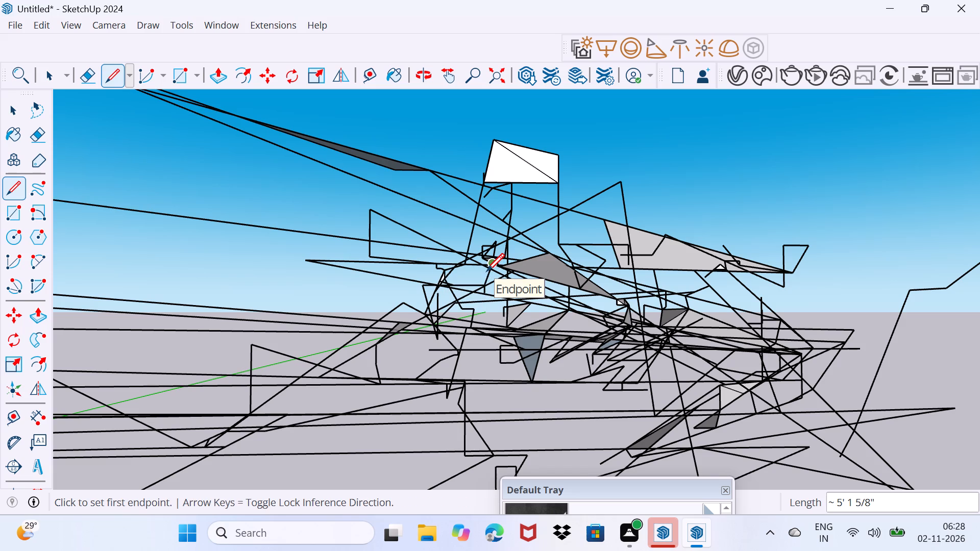
{"action": "left_click", "coordinate": [487, 269]}
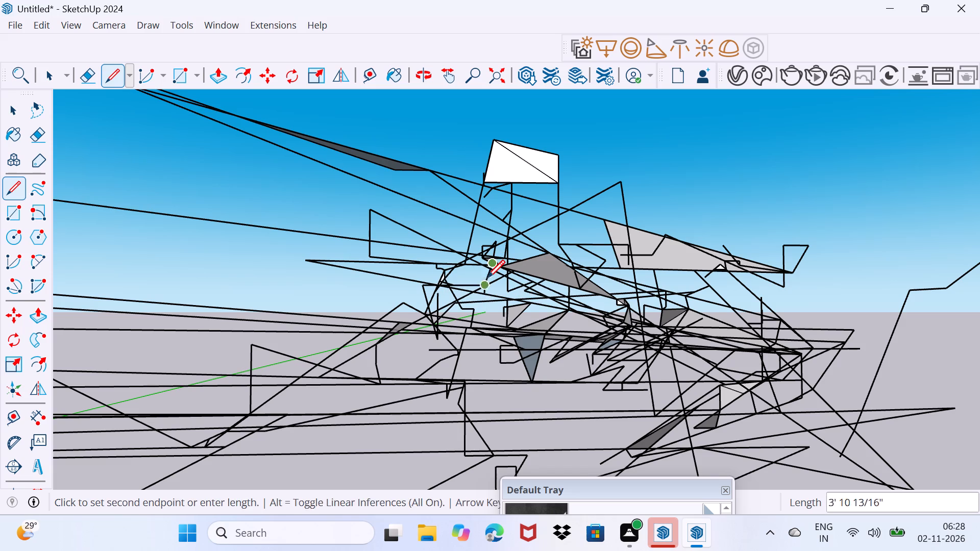
{"action": "left_click", "coordinate": [487, 278]}
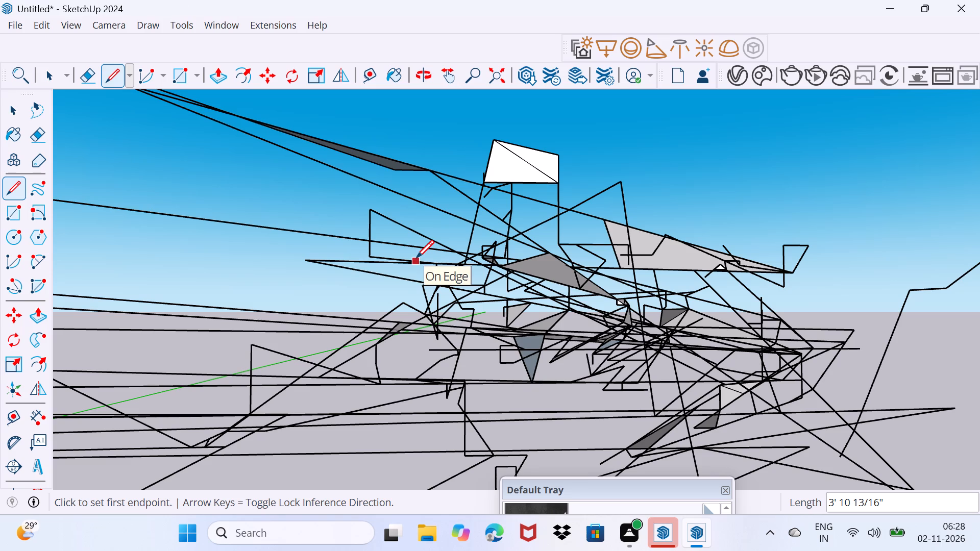
Draw a line from the zigzag edges down to the horizon and extend it with a long segment to the open ground beyond the tangle.
{"action": "left_click", "coordinate": [481, 249]}
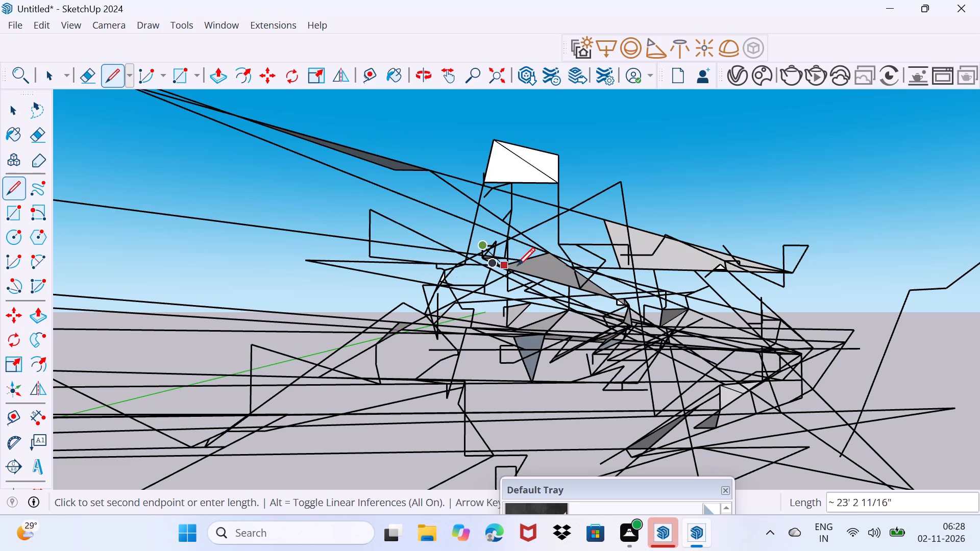
{"action": "left_click", "coordinate": [514, 304]}
{"action": "left_click", "coordinate": [507, 309]}
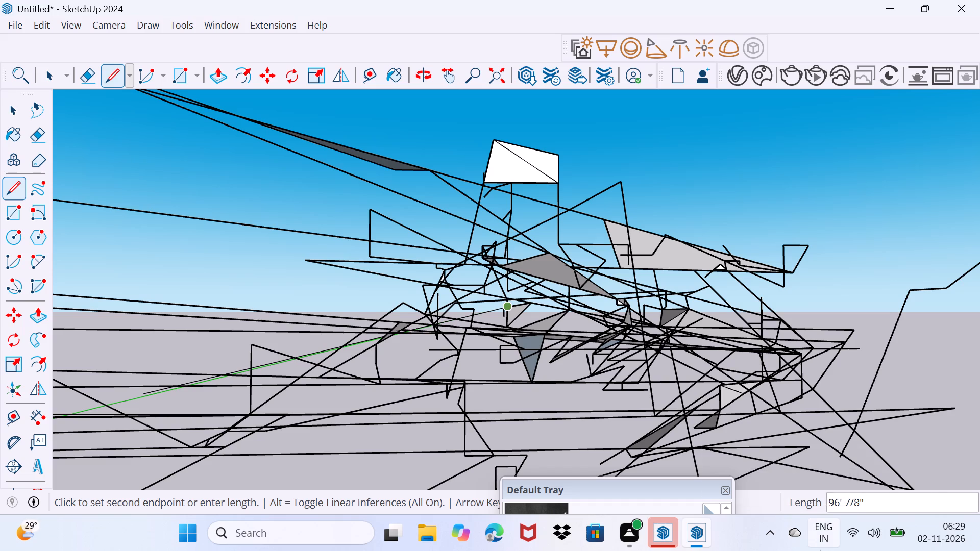
{"action": "left_click", "coordinate": [934, 399]}
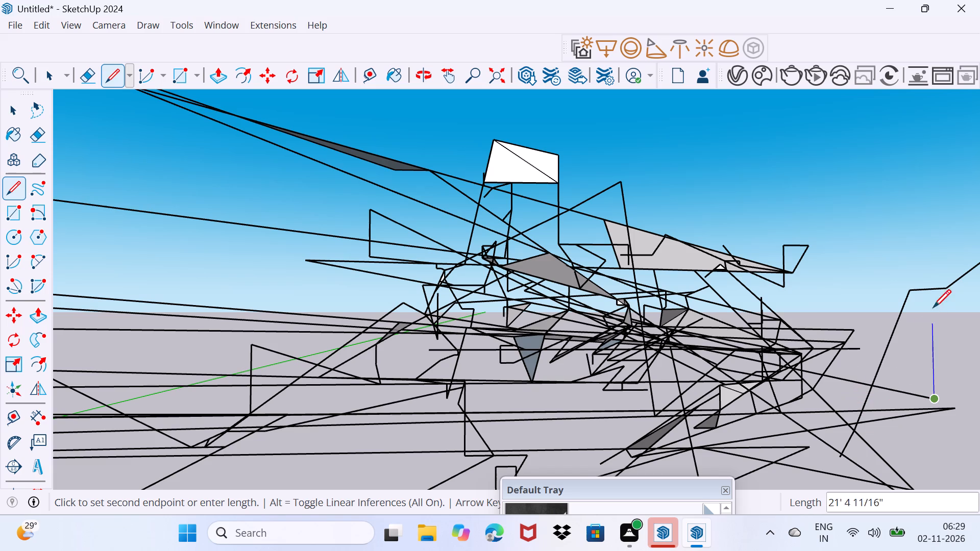
Extend the chain from the open ground up past the horizon, back into the tangle, and down in short segments to the small zigzag below the horizon.
{"action": "left_click", "coordinate": [764, 243]}
{"action": "left_click", "coordinate": [687, 287]}
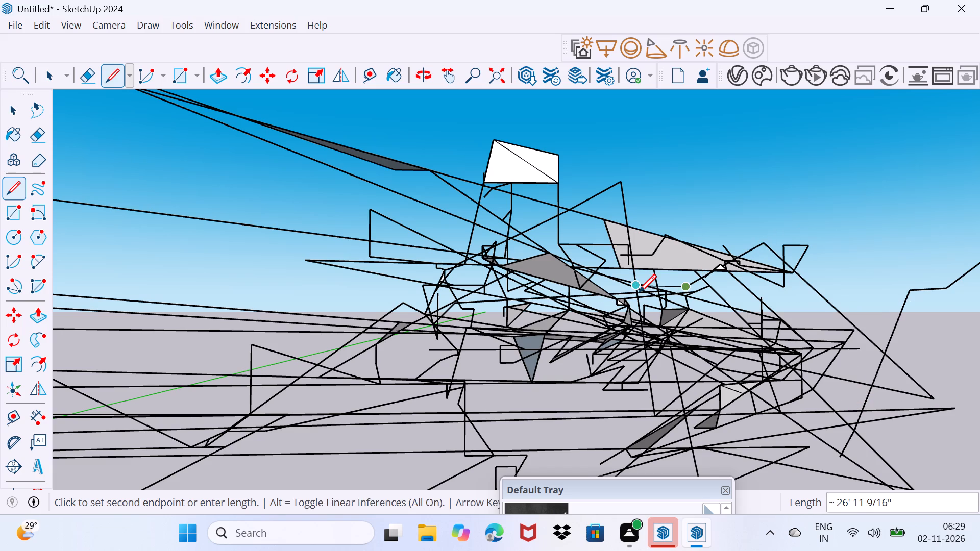
{"action": "left_click", "coordinate": [639, 292]}
{"action": "left_click", "coordinate": [631, 306]}
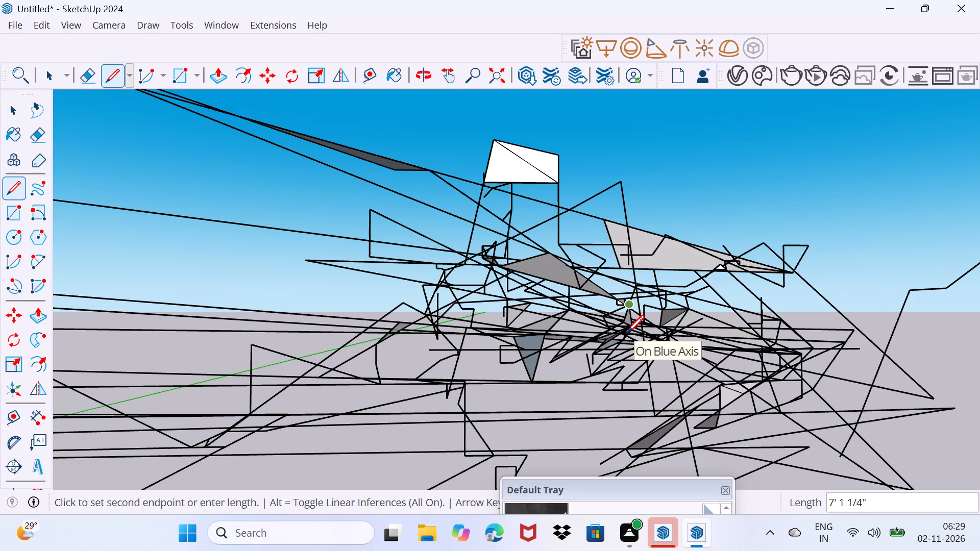
{"action": "left_click", "coordinate": [626, 333]}
{"action": "left_click", "coordinate": [625, 349]}
{"action": "left_click", "coordinate": [624, 385]}
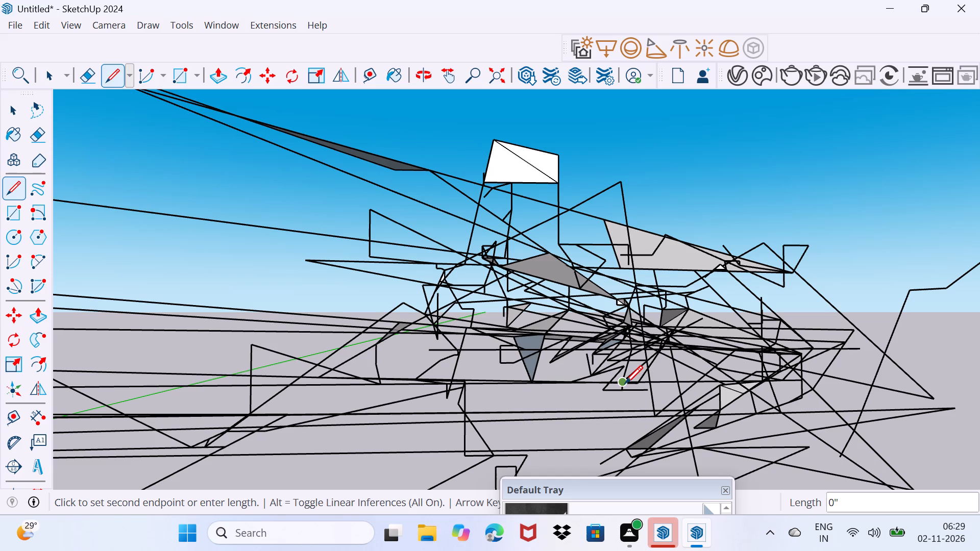
{"action": "left_click", "coordinate": [625, 383]}
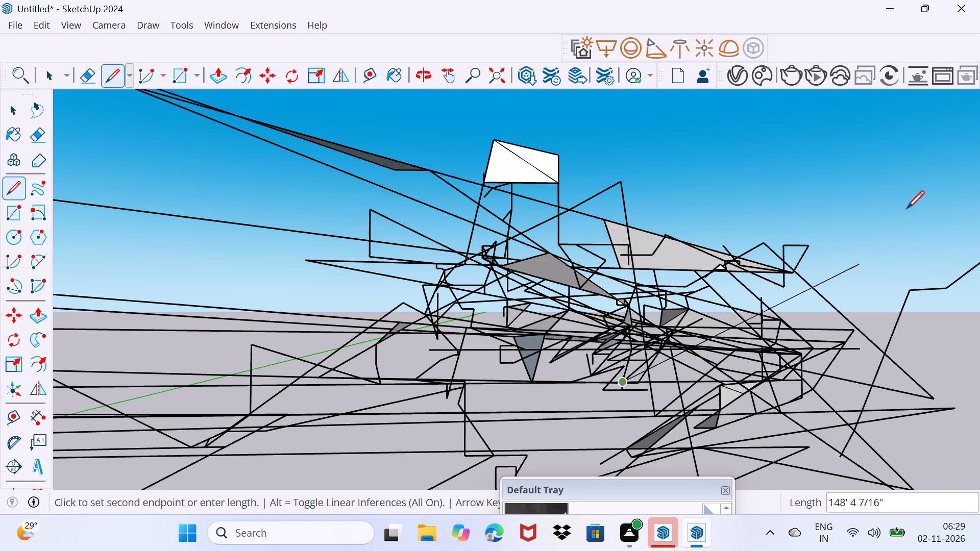
Extend the chain to a spike above the large light-grey face and back down, closing a small face just beneath it.
{"action": "left_click", "coordinate": [724, 213]}
{"action": "left_click", "coordinate": [692, 258]}
{"action": "left_click", "coordinate": [663, 280]}
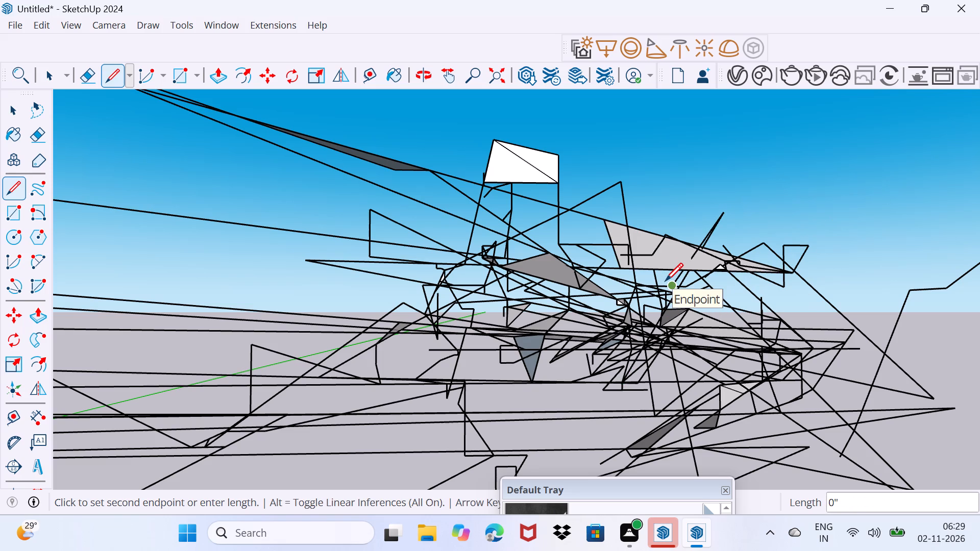
{"action": "left_click", "coordinate": [665, 278]}
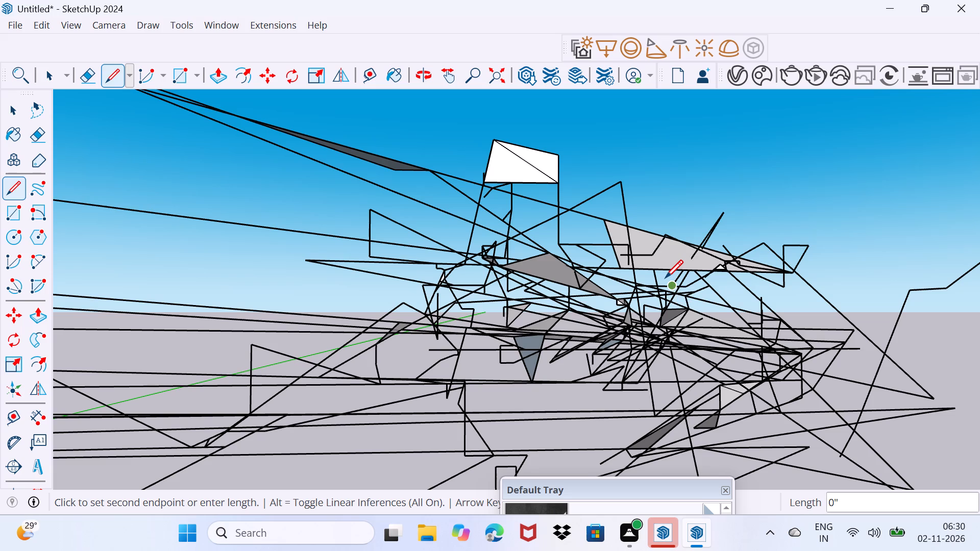
{"action": "left_click", "coordinate": [716, 279]}
{"action": "left_click", "coordinate": [716, 296]}
{"action": "left_click", "coordinate": [696, 284]}
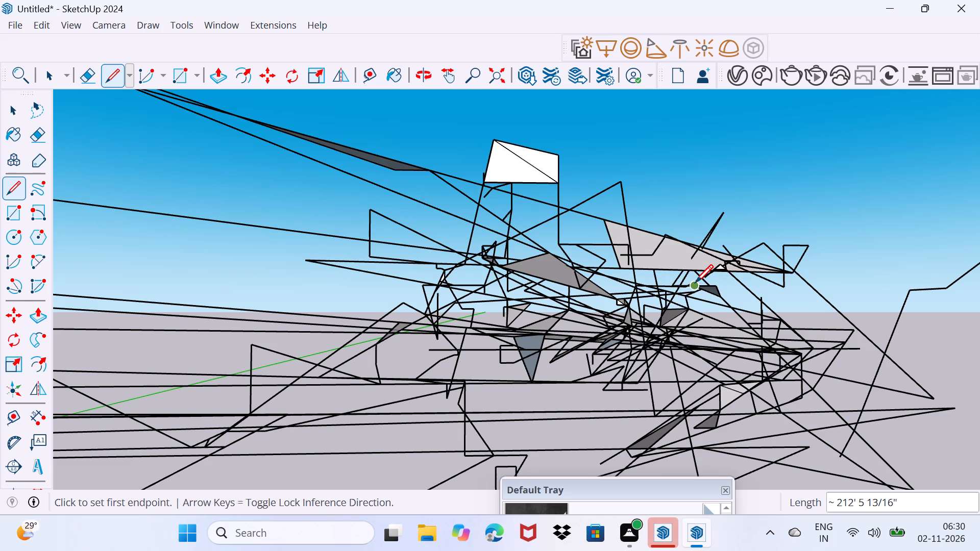
Draw a line about 17' 10" long from the small dark face's corner to the light-grey face's edge, and start another beside it.
{"action": "left_click", "coordinate": [695, 282]}
{"action": "left_click", "coordinate": [695, 282]}
{"action": "left_click", "coordinate": [695, 282]}
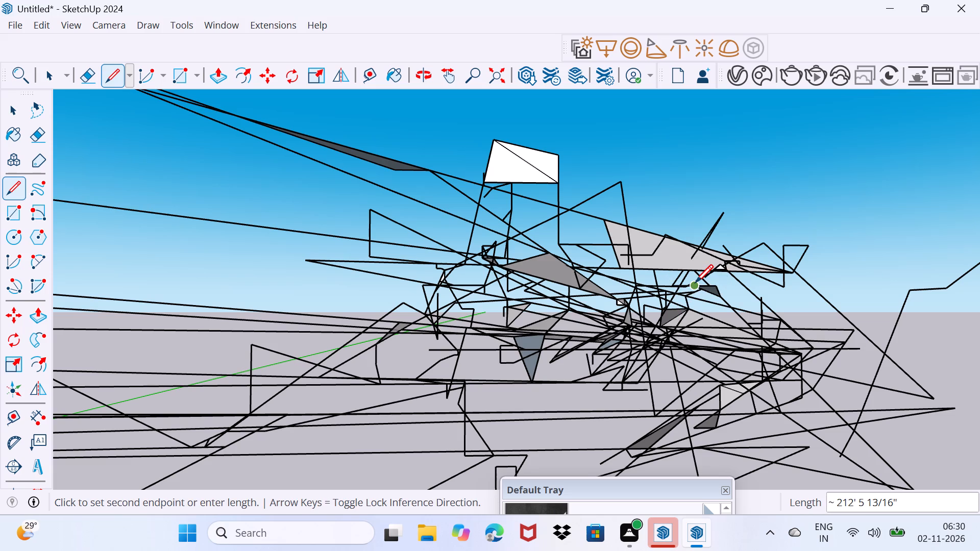
{"action": "left_click", "coordinate": [696, 282]}
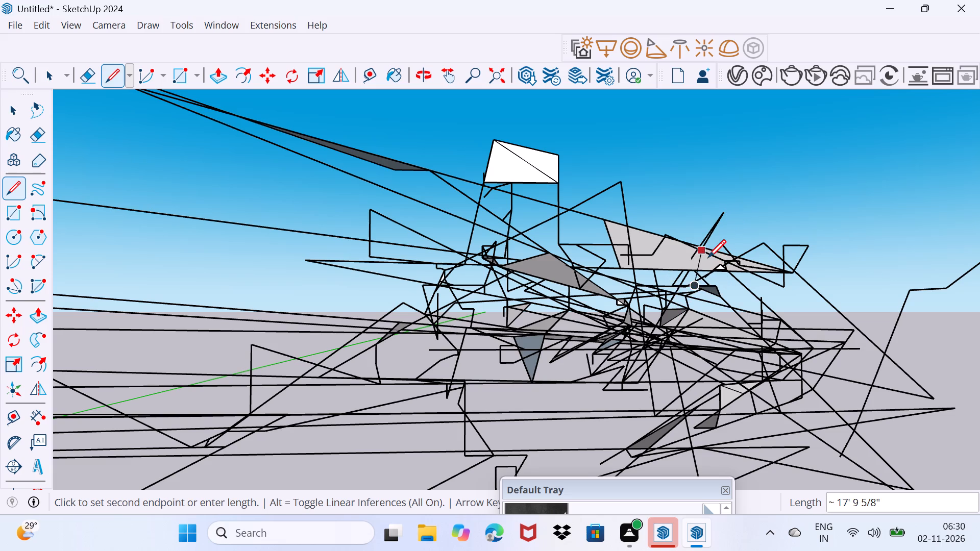
{"action": "left_click", "coordinate": [708, 257]}
{"action": "left_click", "coordinate": [699, 284]}
{"action": "left_click", "coordinate": [706, 273]}
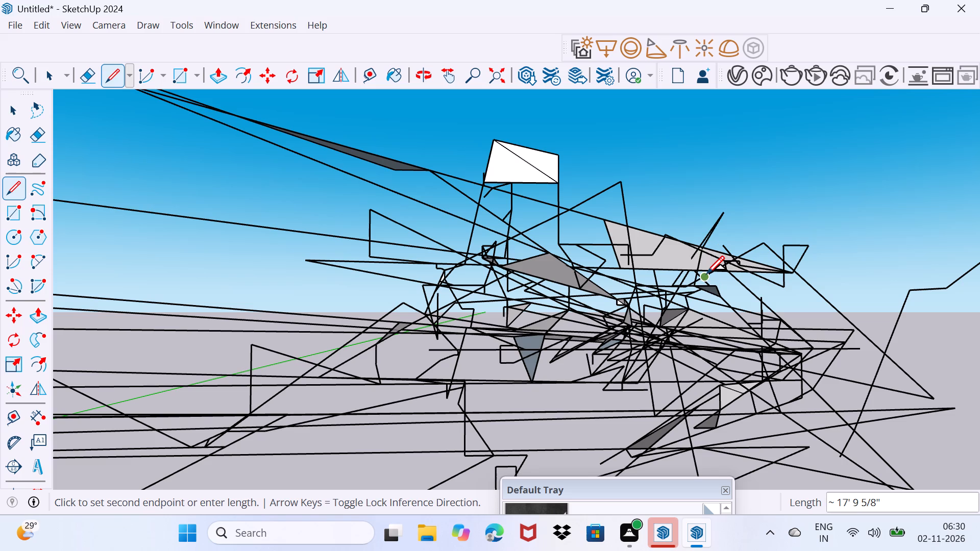
{"action": "left_click", "coordinate": [706, 273]}
{"action": "left_click", "coordinate": [706, 273]}
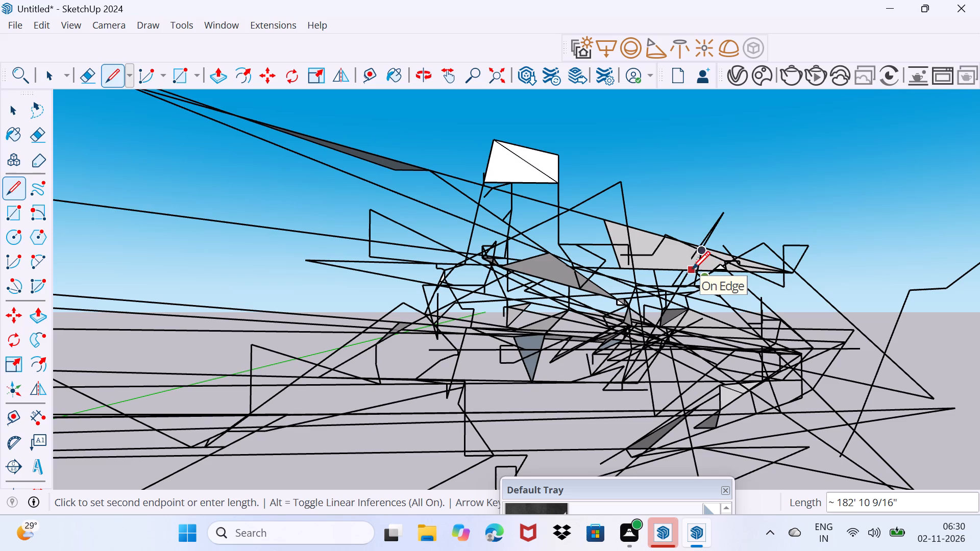
Connect the spike above the light-grey face to the small dark face, with segments about 18' 4" and about 225' long.
{"action": "left_click", "coordinate": [722, 223]}
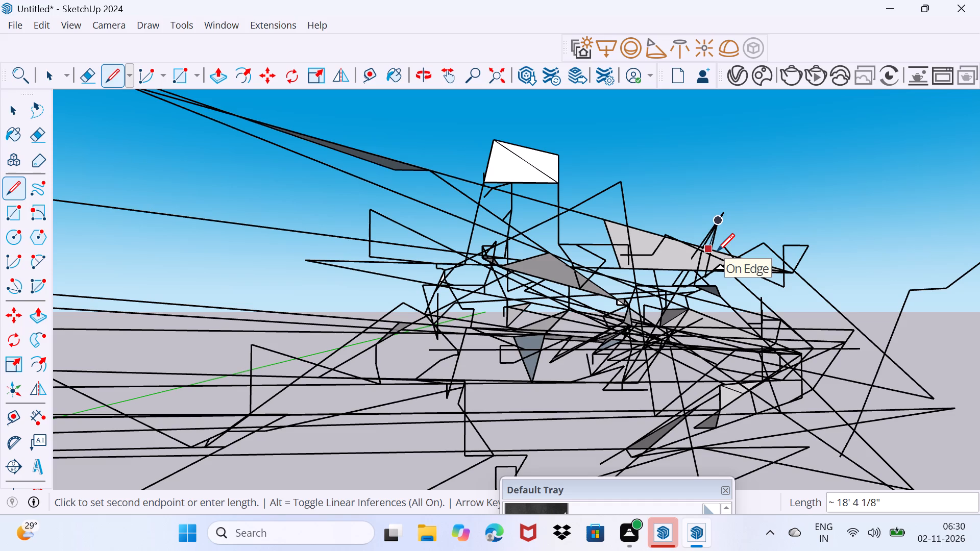
{"action": "left_click", "coordinate": [717, 251]}
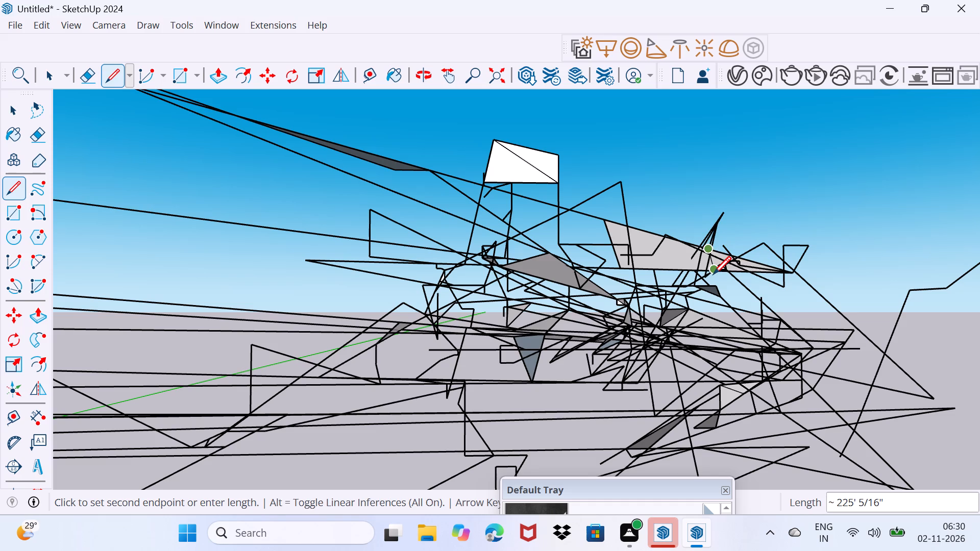
{"action": "left_click", "coordinate": [713, 274]}
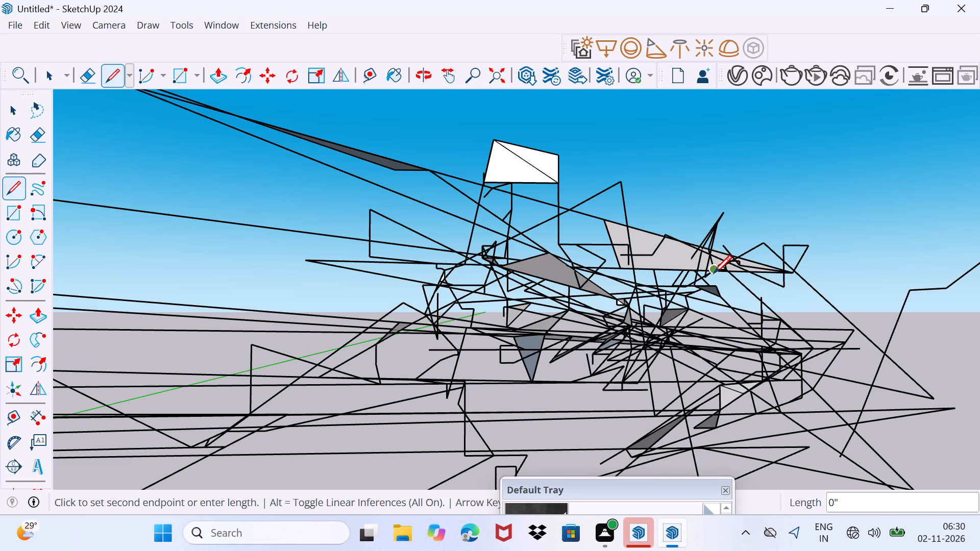
{"action": "left_click", "coordinate": [720, 287]}
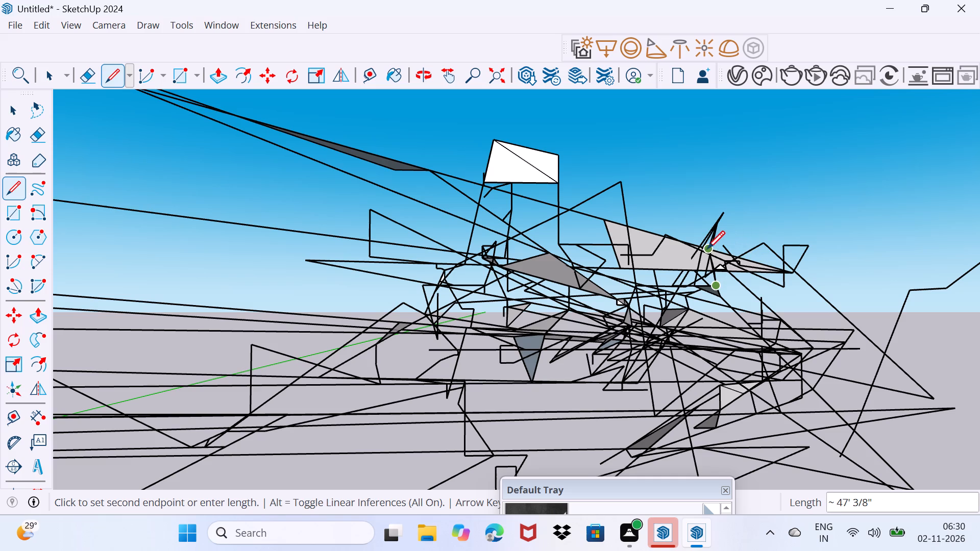
Draw a line about 47' long from the small dark face up to the light-grey face's edge, with short segments back around the dark face.
{"action": "left_click", "coordinate": [706, 248]}
{"action": "left_click", "coordinate": [691, 294]}
{"action": "left_click", "coordinate": [691, 294]}
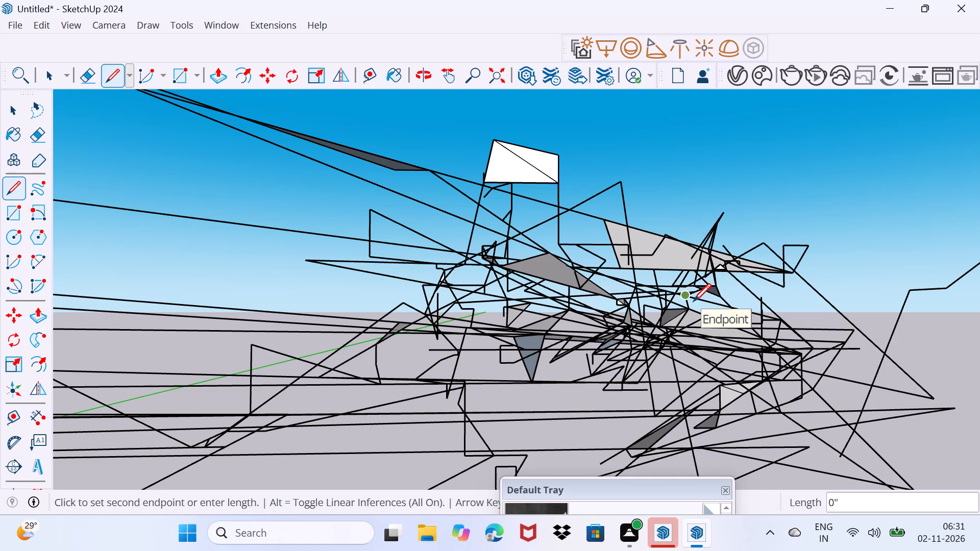
{"action": "left_click", "coordinate": [693, 301]}
{"action": "left_click", "coordinate": [699, 295]}
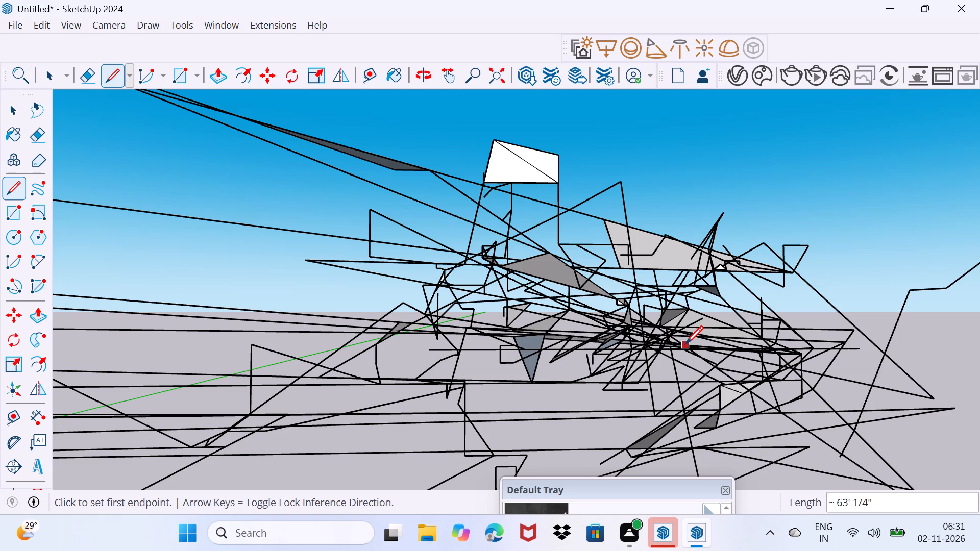
Draw short segments from the dense tangle to the small dark face's lower corner and on below it, including one about 178' 4" long.
{"action": "left_click", "coordinate": [685, 343]}
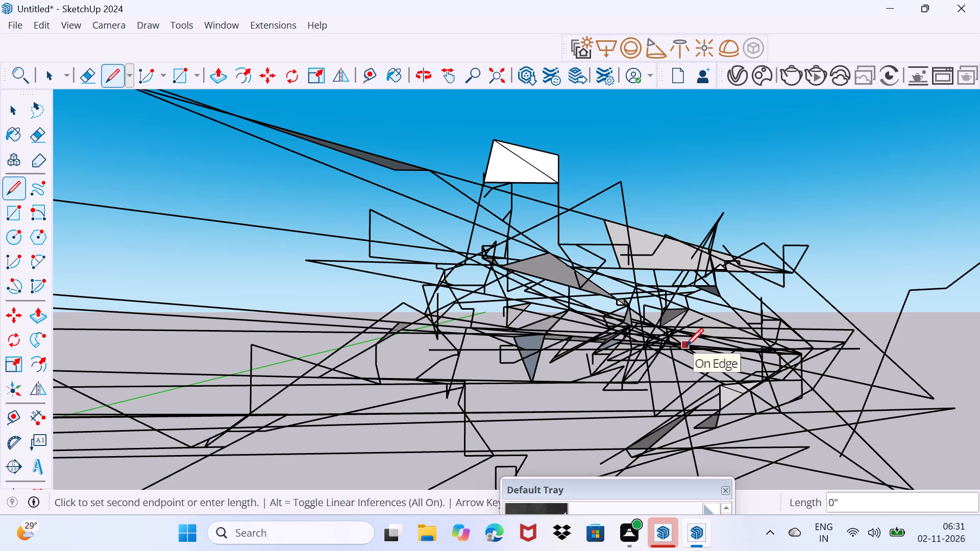
{"action": "left_click", "coordinate": [727, 286]}
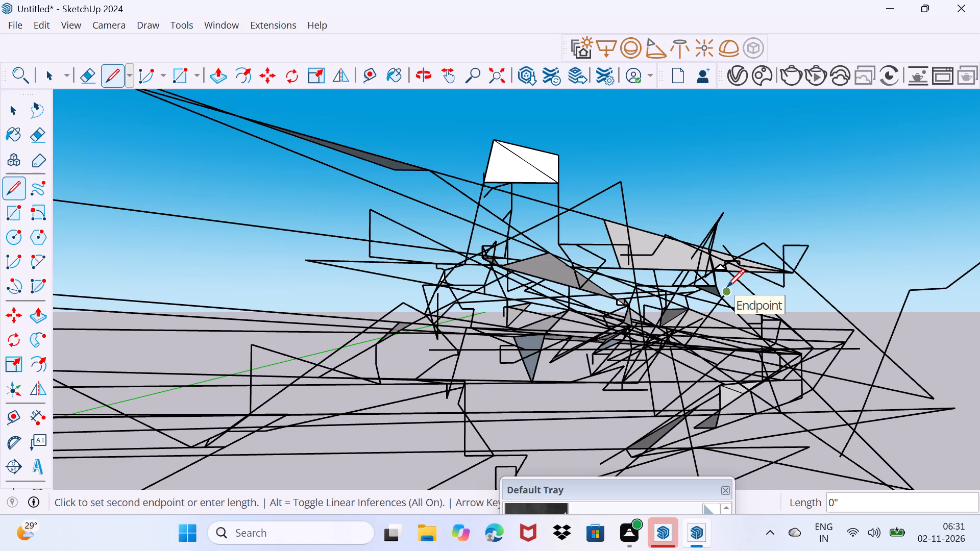
{"action": "left_click", "coordinate": [727, 287]}
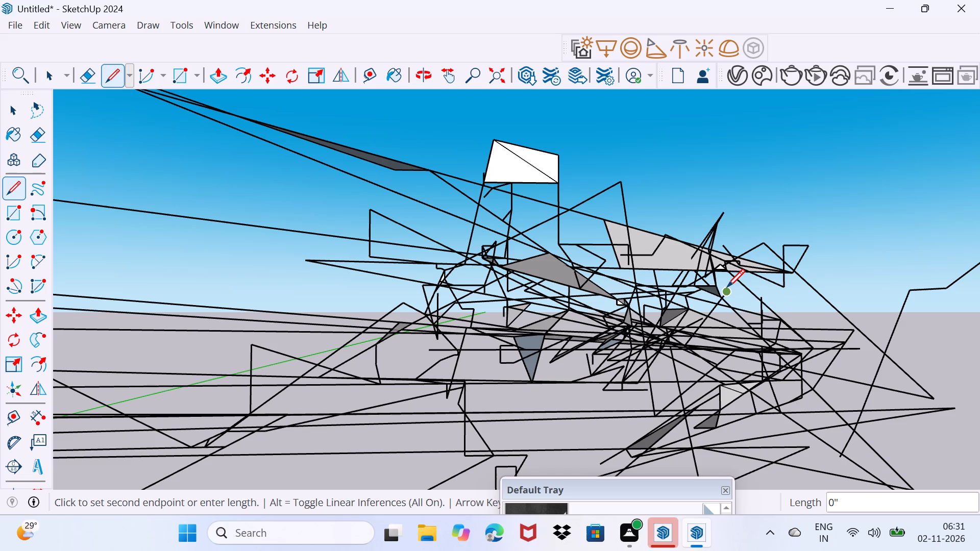
{"action": "left_click", "coordinate": [725, 293]}
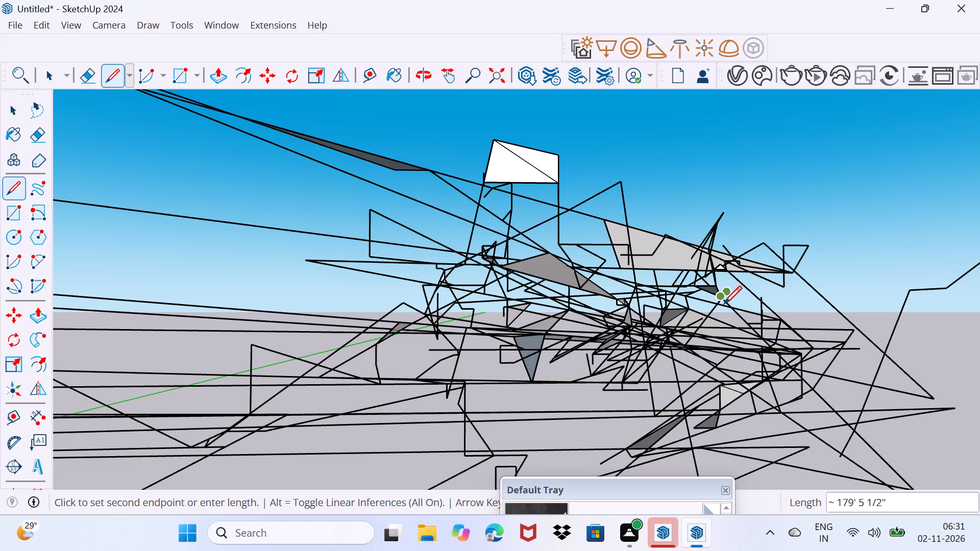
{"action": "left_click", "coordinate": [724, 304]}
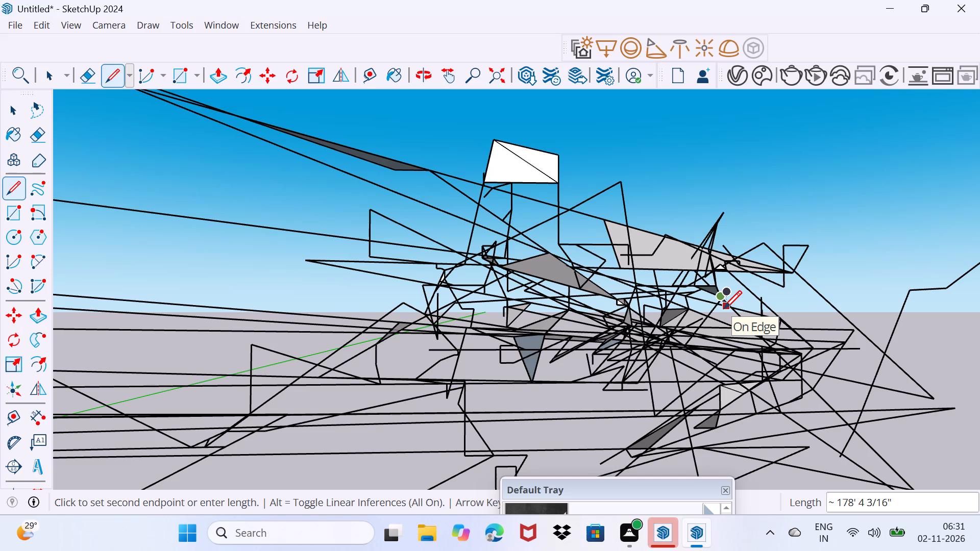
{"action": "left_click", "coordinate": [724, 308]}
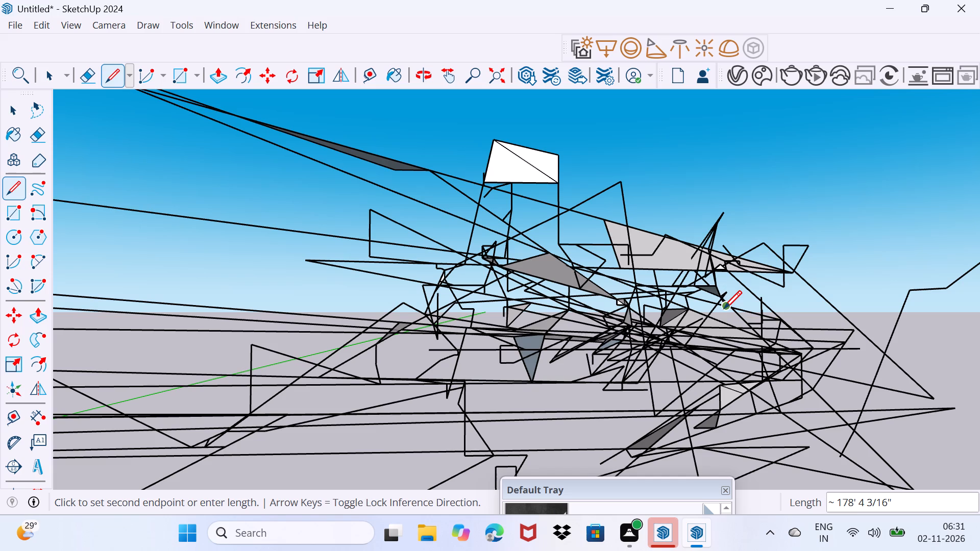
Continue from the segment end below the small dark face to a nearby edge's midpoint with a line about 75' 3" long.
{"action": "left_click", "coordinate": [724, 308]}
{"action": "left_click", "coordinate": [722, 315]}
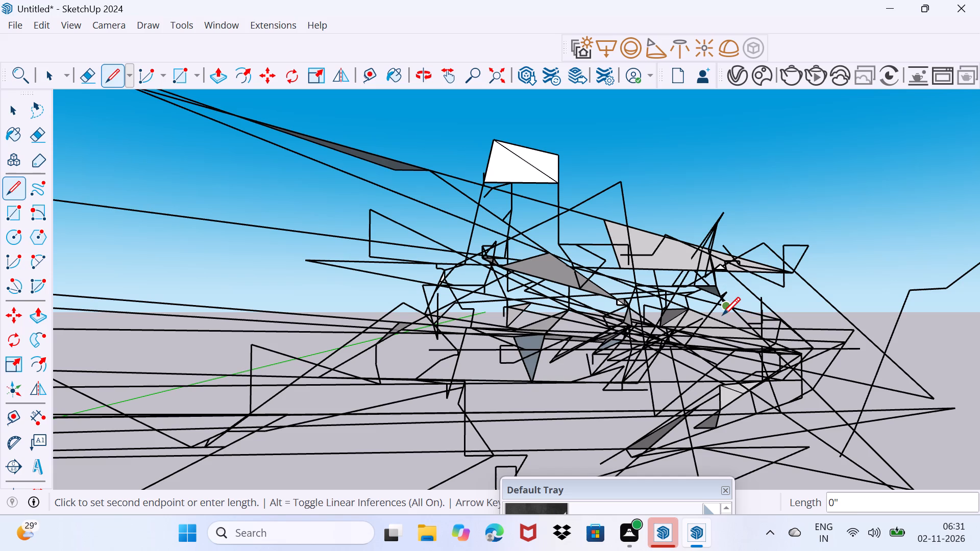
{"action": "left_click", "coordinate": [722, 315]}
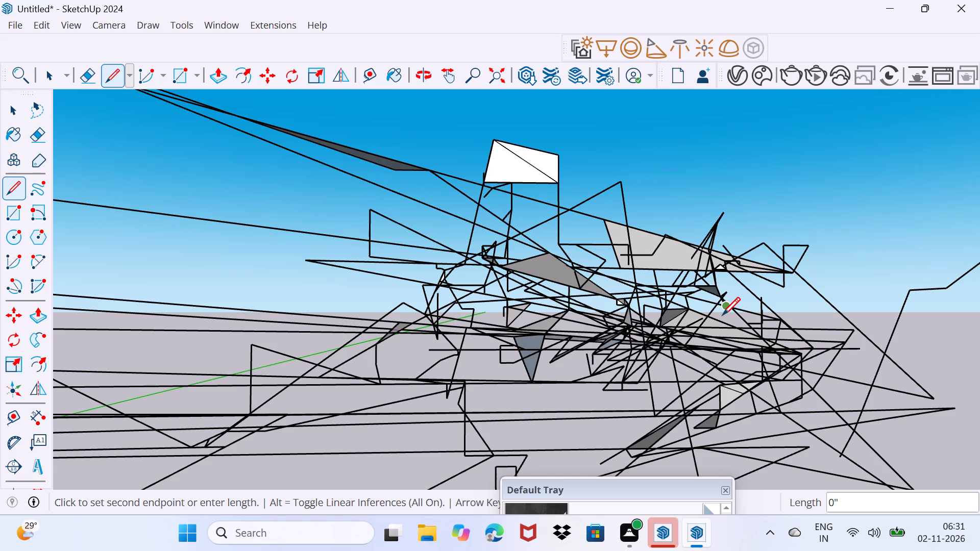
{"action": "left_click", "coordinate": [722, 315]}
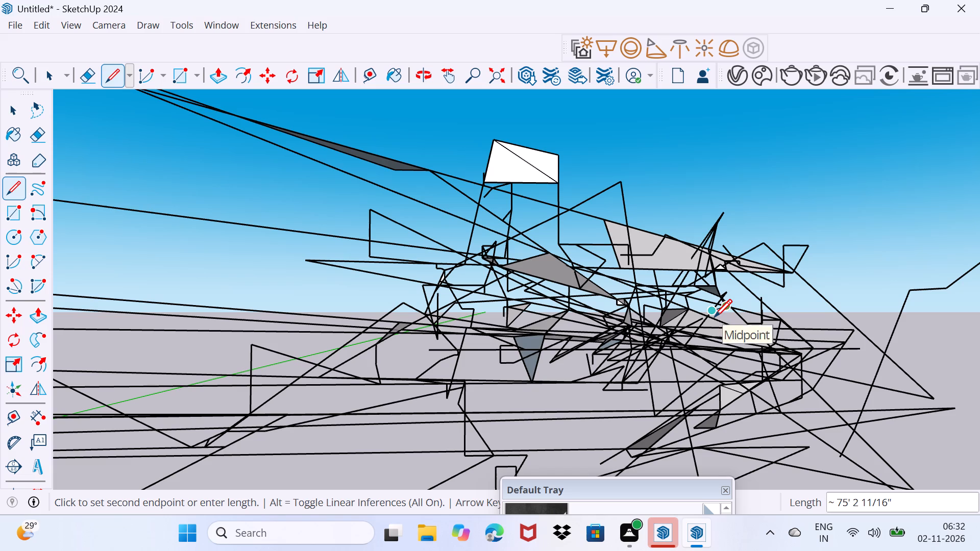
{"action": "left_click", "coordinate": [714, 317]}
{"action": "left_click", "coordinate": [714, 317]}
{"action": "left_click", "coordinate": [714, 317]}
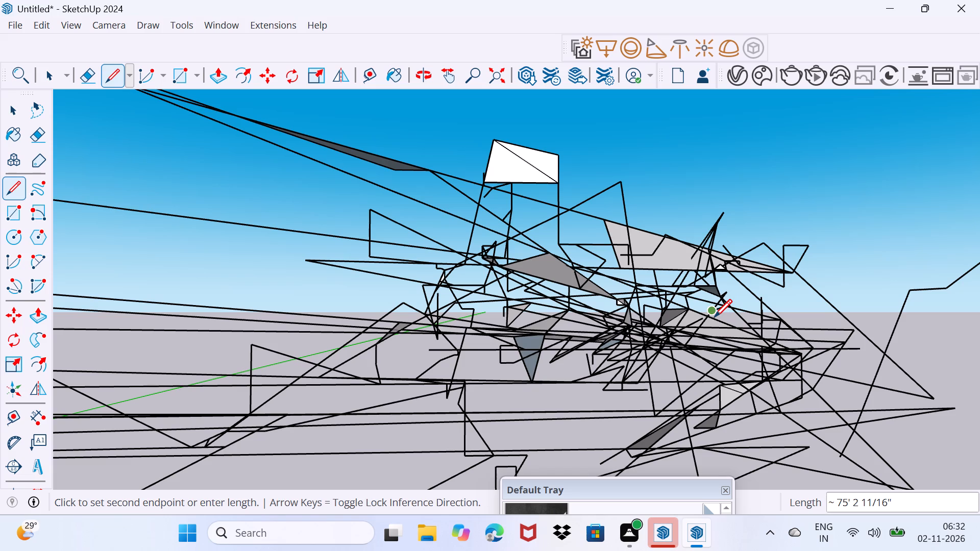
{"action": "left_click", "coordinate": [714, 317]}
{"action": "left_click", "coordinate": [708, 317]}
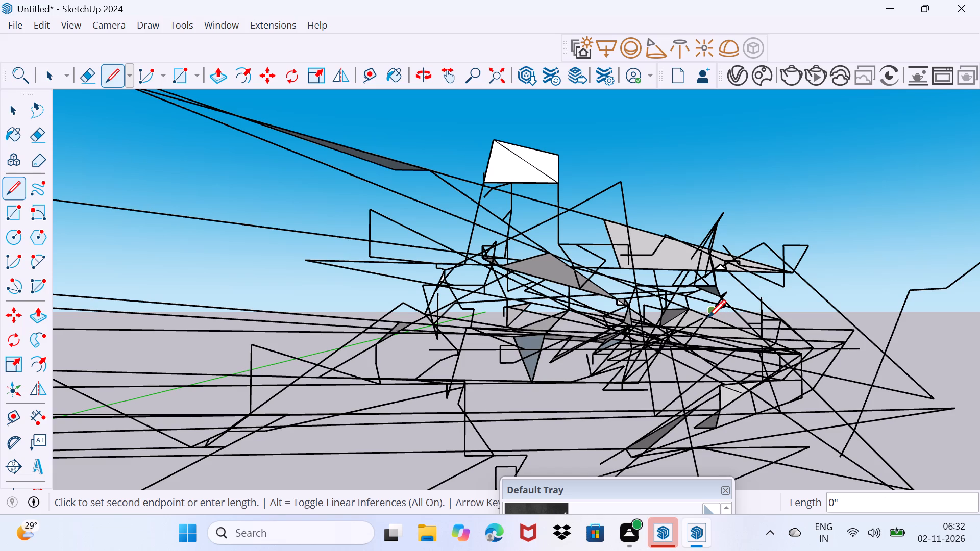
{"action": "left_click", "coordinate": [708, 317]}
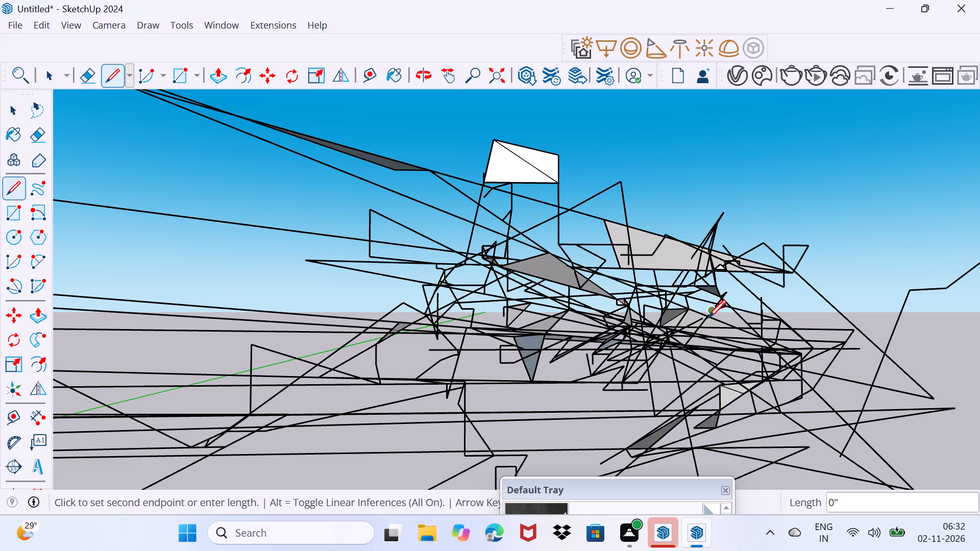
{"action": "left_click", "coordinate": [708, 317]}
Close a dark triangular face against the small dark face, with segments about 135' 9" and about 389' 10" long.
{"action": "left_click", "coordinate": [744, 278]}
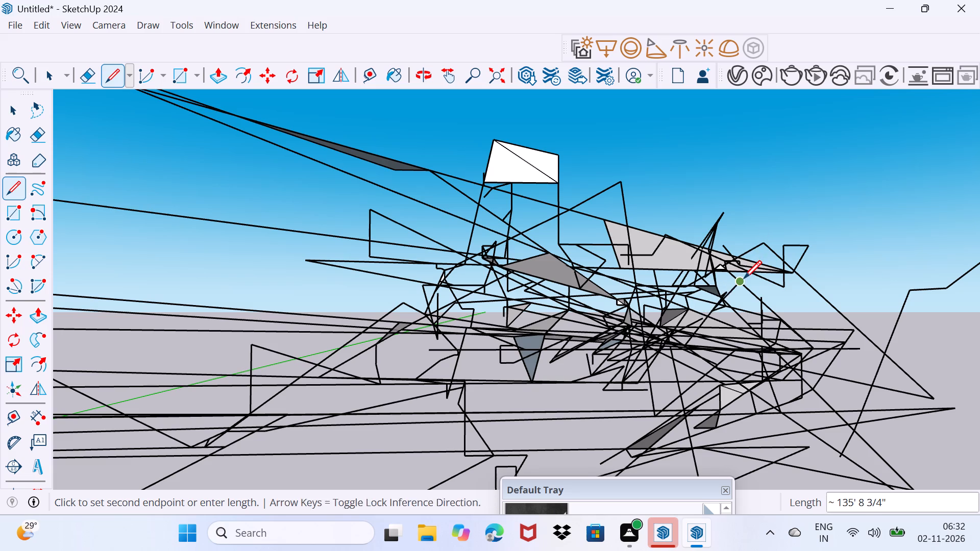
{"action": "left_click", "coordinate": [722, 298]}
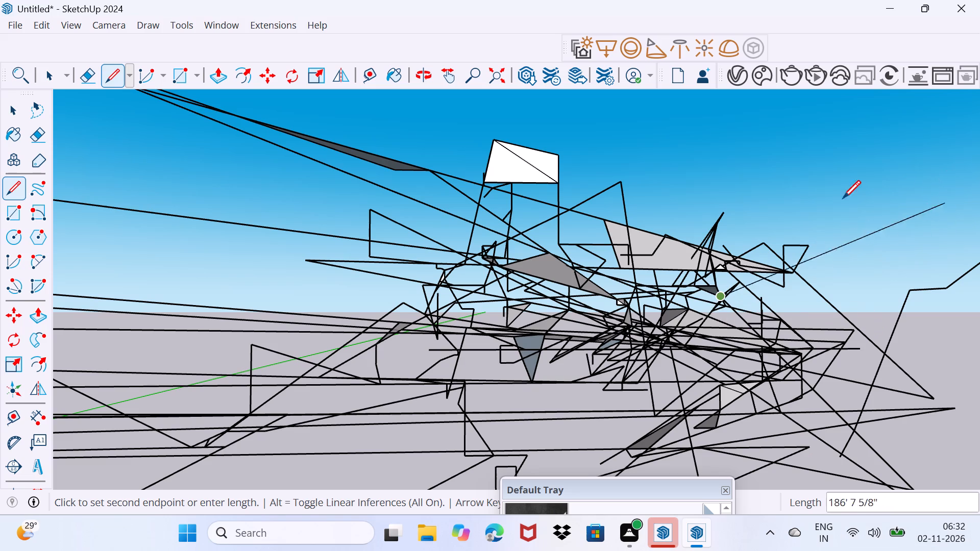
{"action": "left_click", "coordinate": [715, 261]}
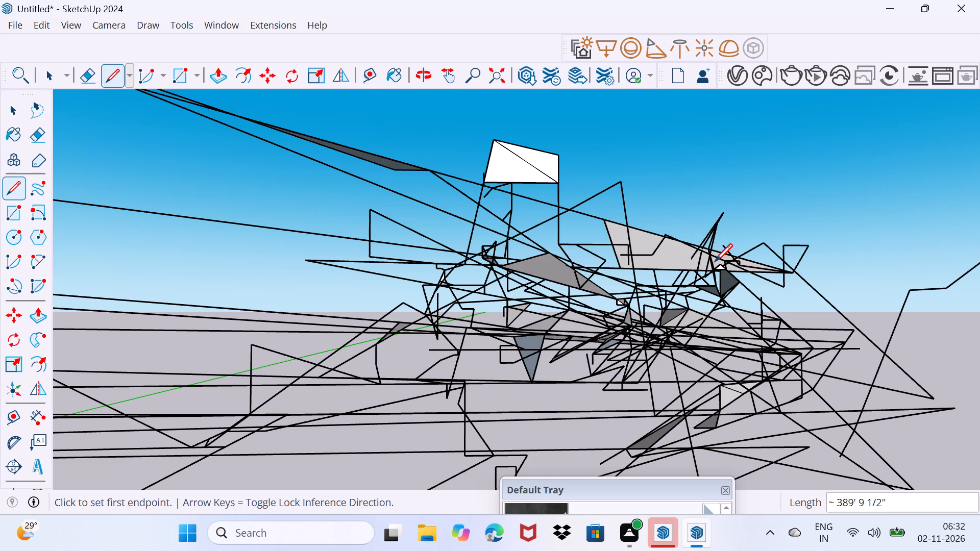
Close a small face over the light-grey face's lower edge, just above the new dark triangle, with a segment about 16' 11" long.
{"action": "left_click", "coordinate": [715, 261]}
{"action": "left_click", "coordinate": [741, 256]}
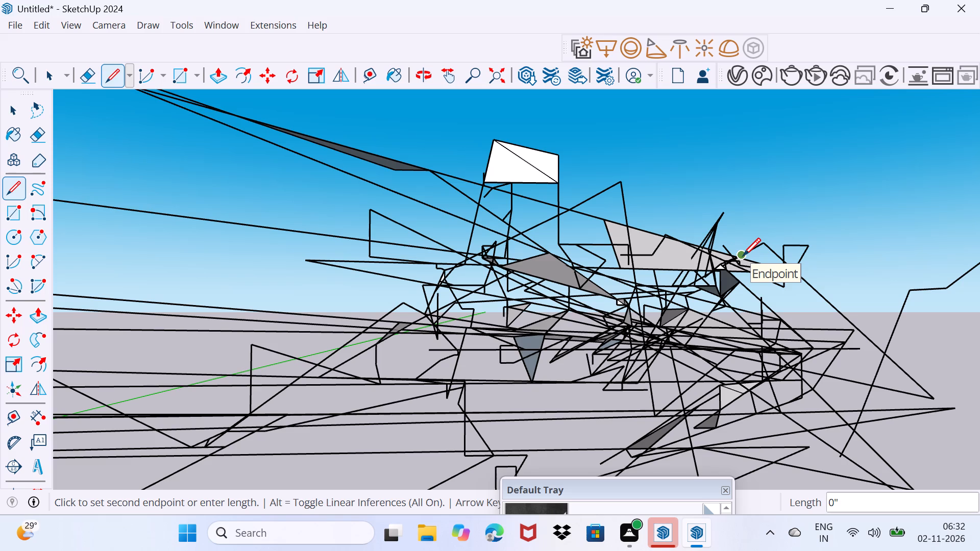
{"action": "left_click", "coordinate": [743, 256]}
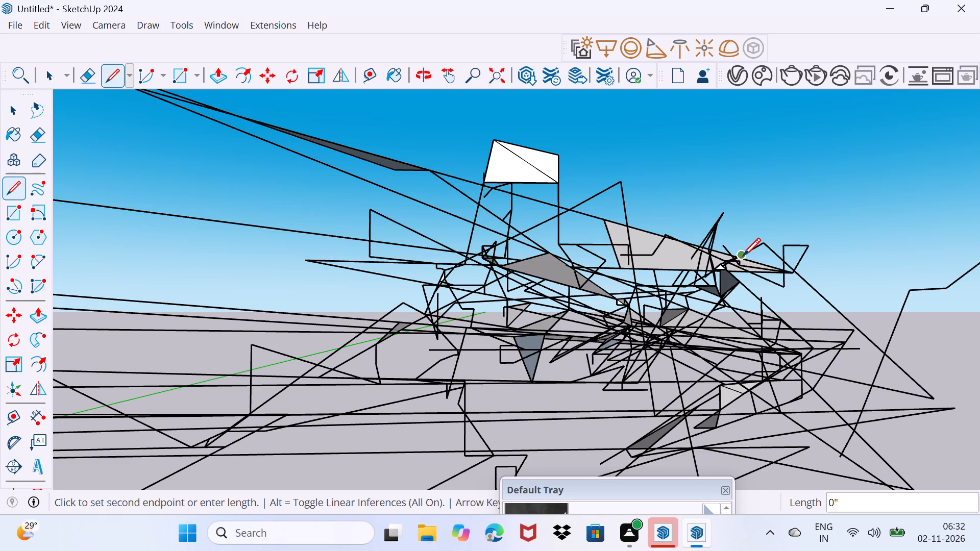
{"action": "left_click", "coordinate": [743, 256]}
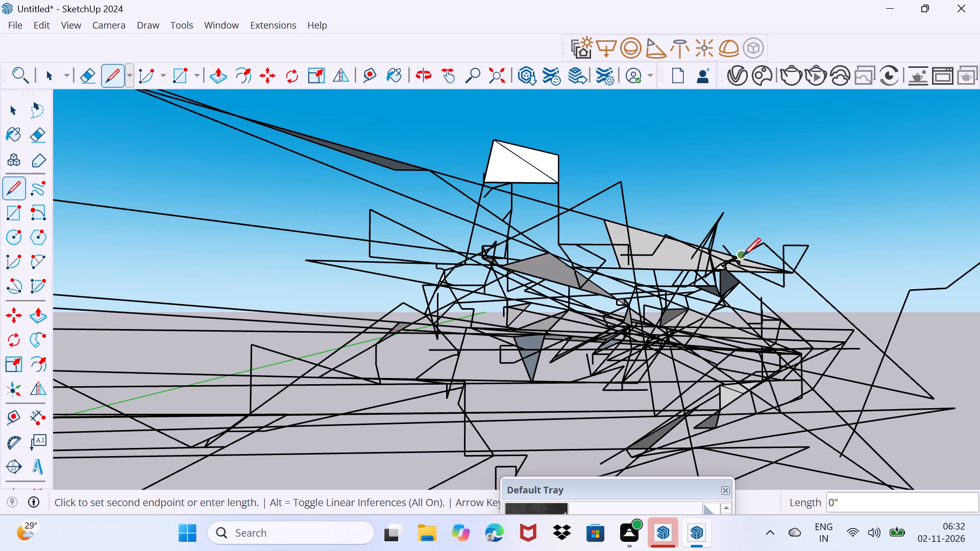
{"action": "left_click", "coordinate": [743, 256]}
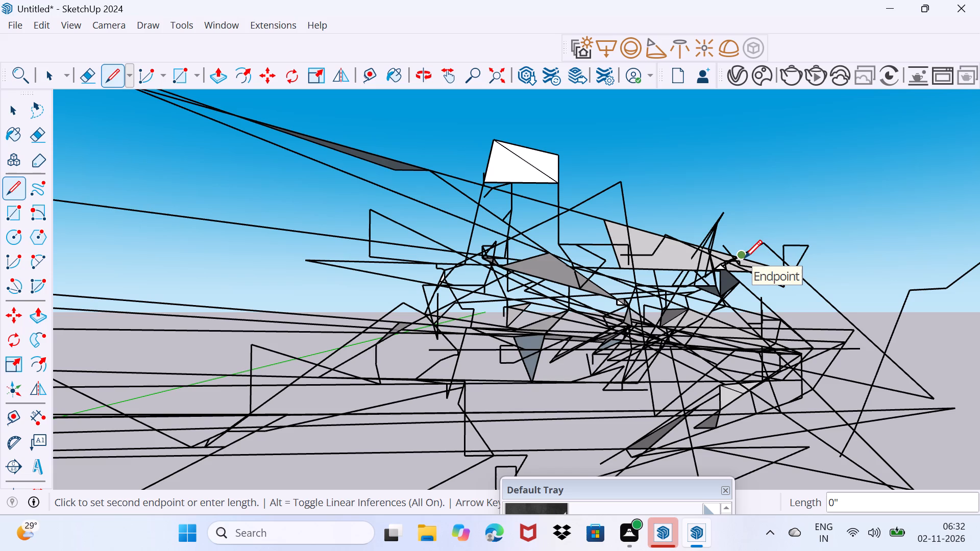
{"action": "left_click", "coordinate": [744, 258]}
{"action": "left_click", "coordinate": [724, 277]}
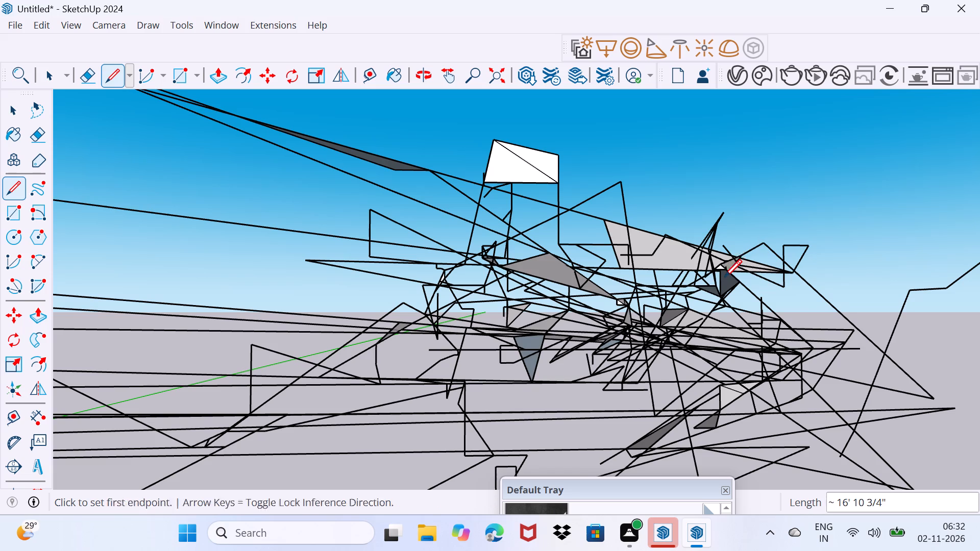
Zigzag up out of the tangle below the dark triangle and close a dark face beneath it with a line about 380' 3" long.
{"action": "left_click", "coordinate": [732, 327]}
{"action": "double_click", "coordinate": [733, 352]}
{"action": "left_click", "coordinate": [732, 352]}
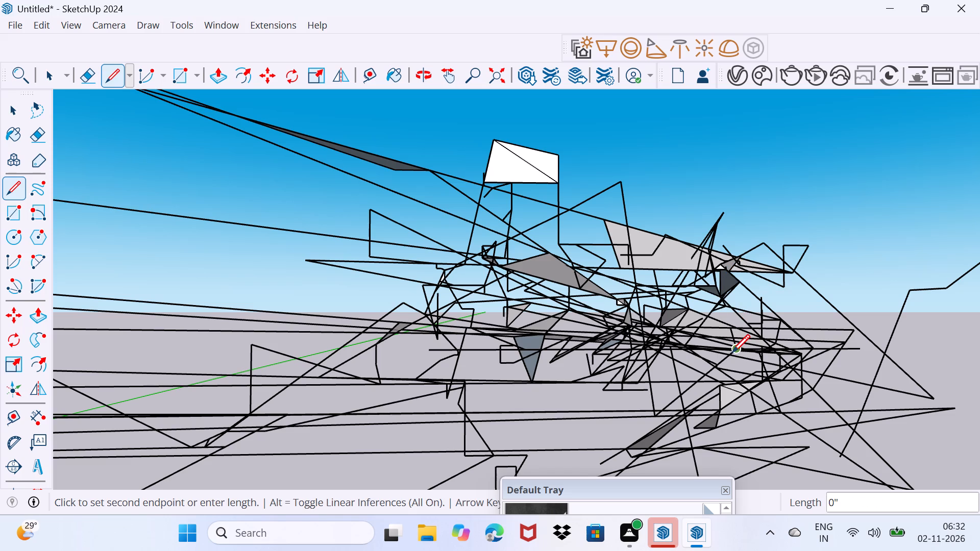
{"action": "left_click", "coordinate": [732, 349]}
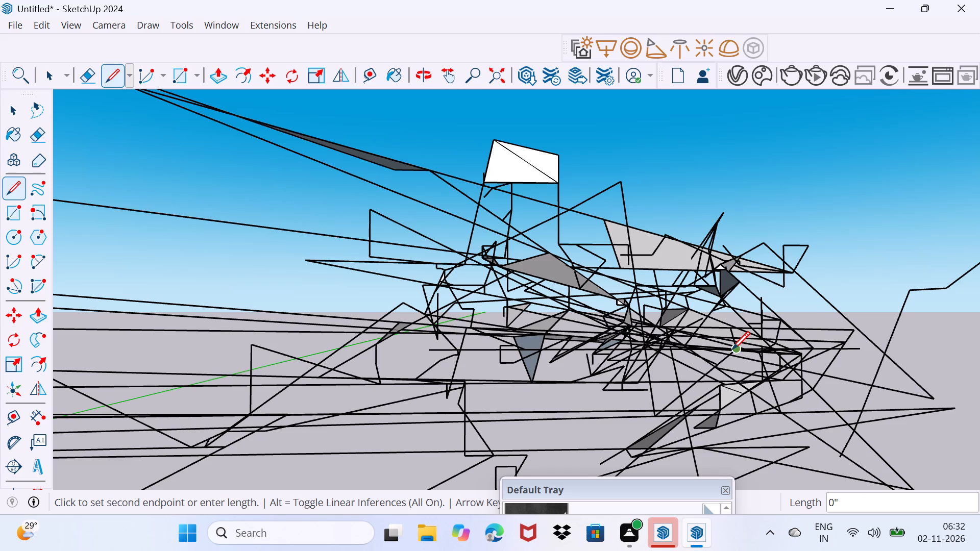
{"action": "left_click", "coordinate": [732, 349]}
{"action": "left_click", "coordinate": [733, 342]}
{"action": "left_click", "coordinate": [733, 338]}
{"action": "double_click", "coordinate": [734, 327]}
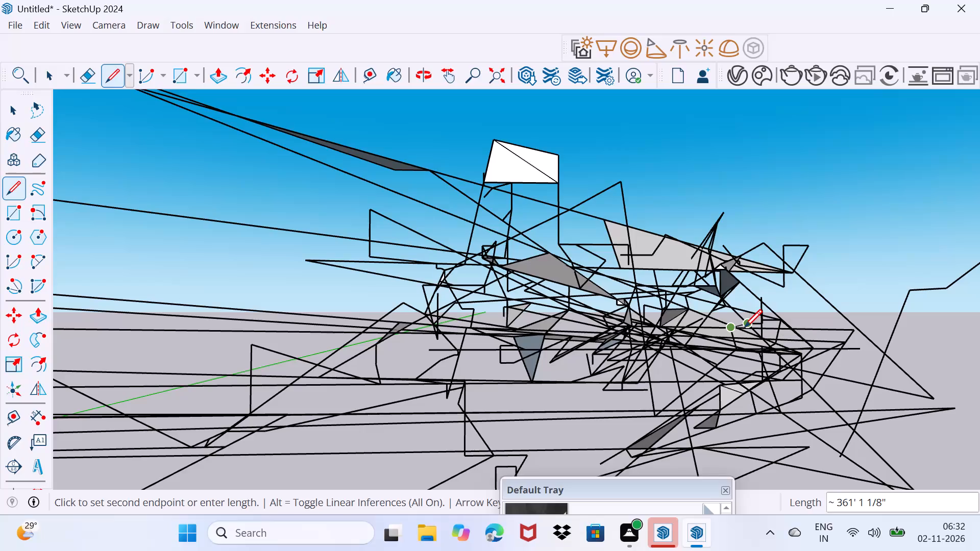
{"action": "left_click", "coordinate": [744, 327]}
{"action": "left_click", "coordinate": [740, 287]}
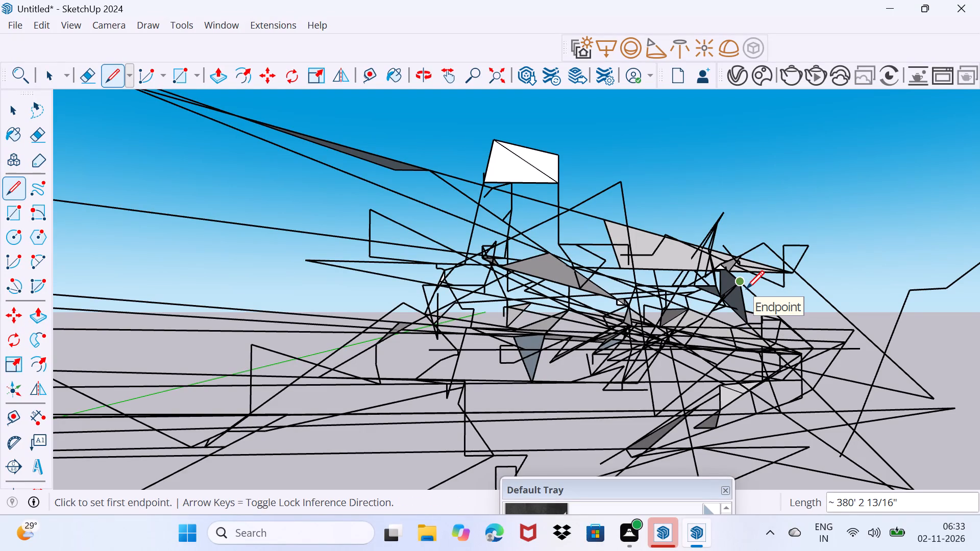
Close a narrow dark face between the dark triangle's outer corner and the light-grey face's lower edge, with a segment about 123' 2" long.
{"action": "left_click", "coordinate": [746, 288]}
{"action": "left_click", "coordinate": [770, 271]}
{"action": "left_click", "coordinate": [747, 299]}
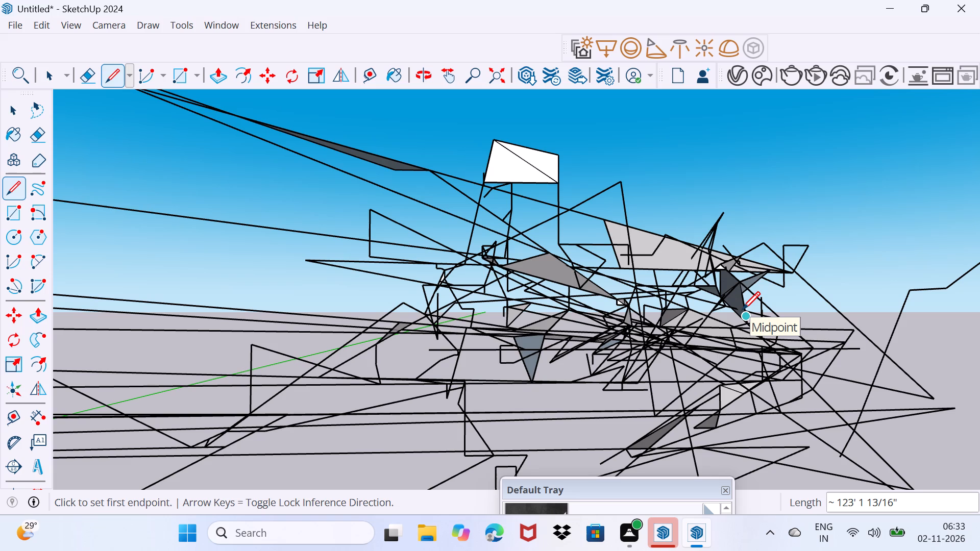
Widen the dark faces' lower end with another closed face, using segments about 186' 3" and about 204' long.
{"action": "left_click", "coordinate": [742, 309]}
{"action": "left_click", "coordinate": [730, 320]}
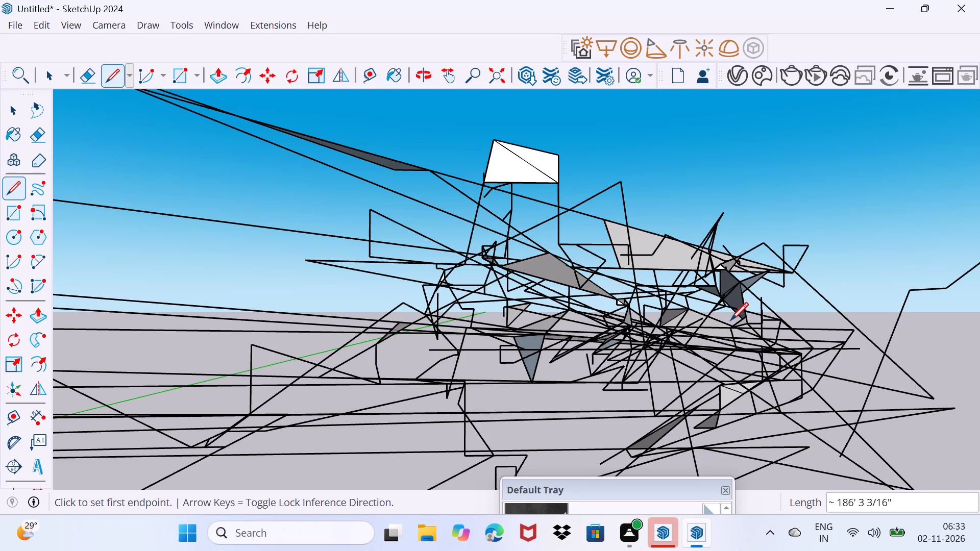
{"action": "left_click", "coordinate": [738, 315]}
{"action": "left_click", "coordinate": [736, 319]}
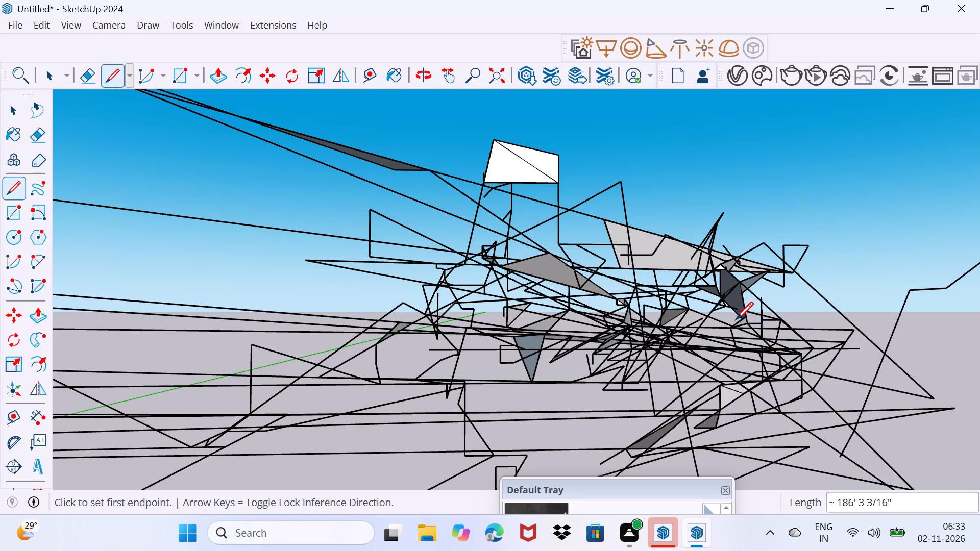
{"action": "left_click", "coordinate": [736, 319]}
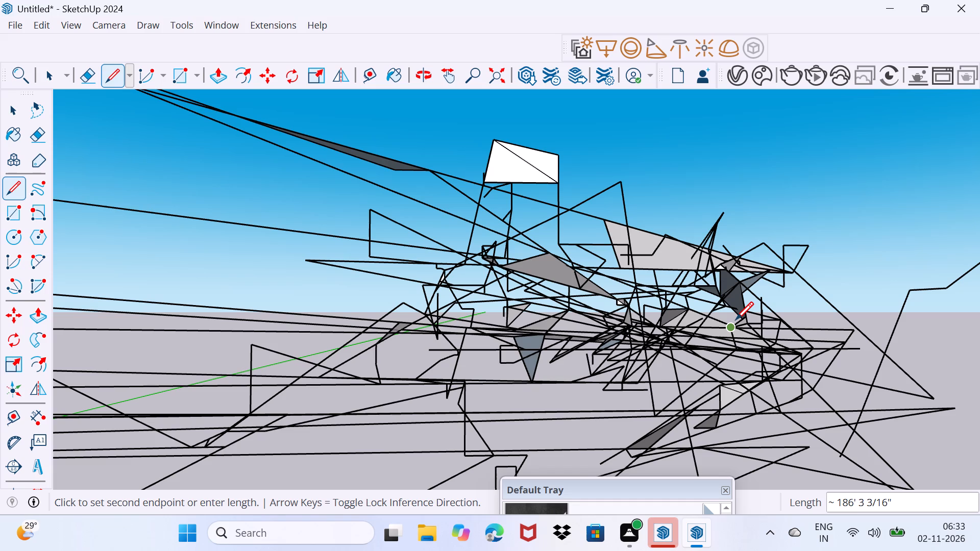
{"action": "left_click", "coordinate": [736, 319]}
{"action": "left_click", "coordinate": [756, 302]}
{"action": "left_click", "coordinate": [740, 315]}
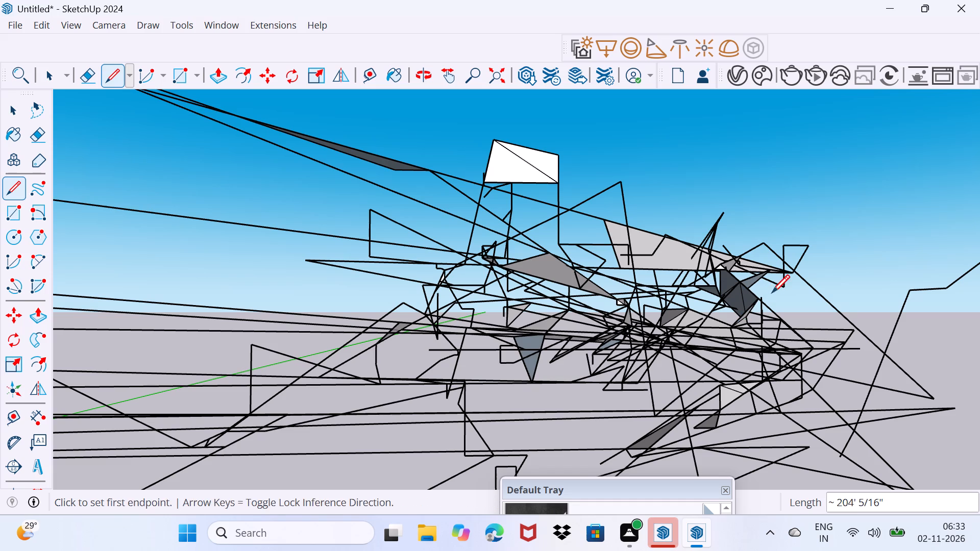
Draw a zigzag from beside the large dark face down into the tangle, including a short segment about 16' 2" long.
{"action": "left_click", "coordinate": [772, 292]}
{"action": "left_click", "coordinate": [757, 336]}
{"action": "left_click", "coordinate": [766, 349]}
{"action": "left_click", "coordinate": [750, 355]}
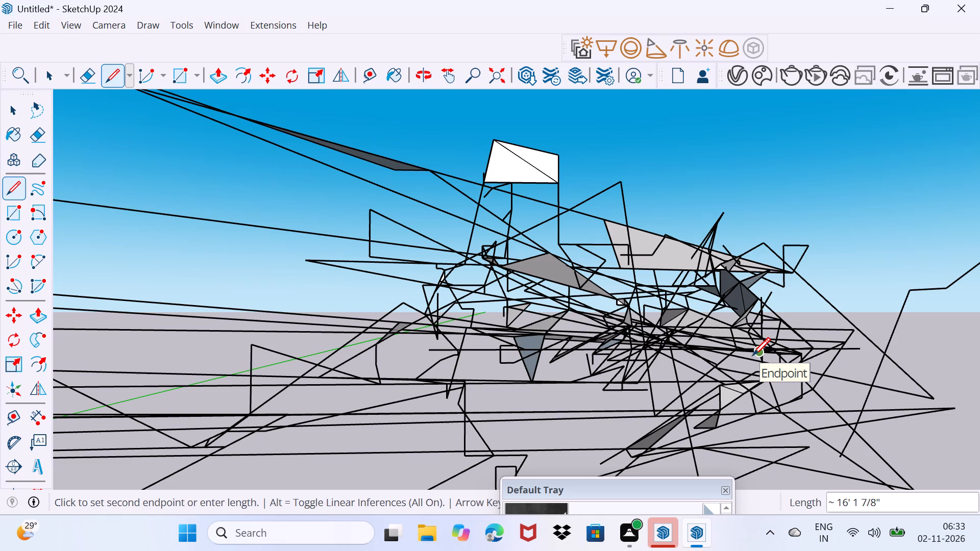
{"action": "left_click", "coordinate": [752, 355]}
Zigzag through the tangle's outer end below the large dark face, including segments about 343' 3" and about 696' 9" long.
{"action": "left_click", "coordinate": [802, 329]}
{"action": "left_click", "coordinate": [778, 353]}
{"action": "left_click", "coordinate": [793, 340]}
{"action": "left_click", "coordinate": [778, 343]}
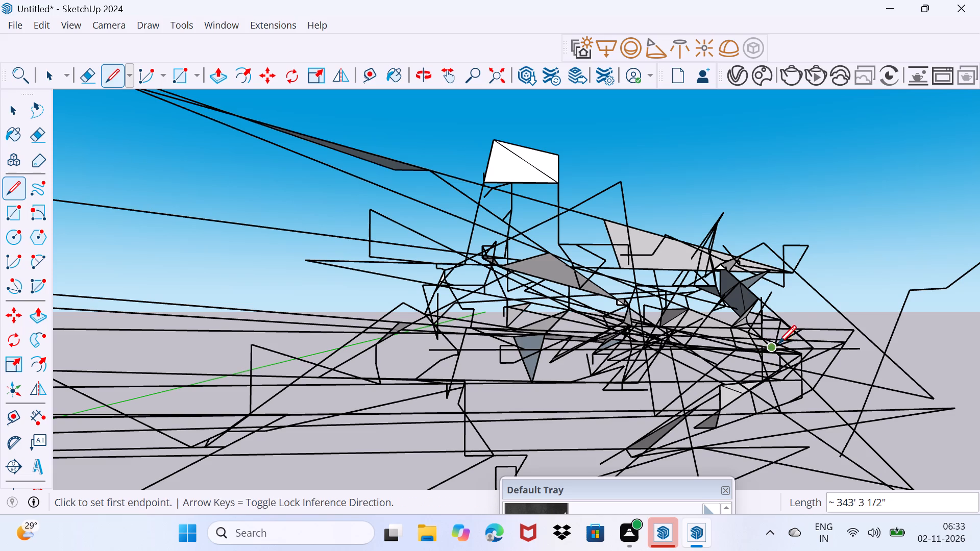
{"action": "left_click", "coordinate": [785, 334]}
{"action": "left_click", "coordinate": [776, 336]}
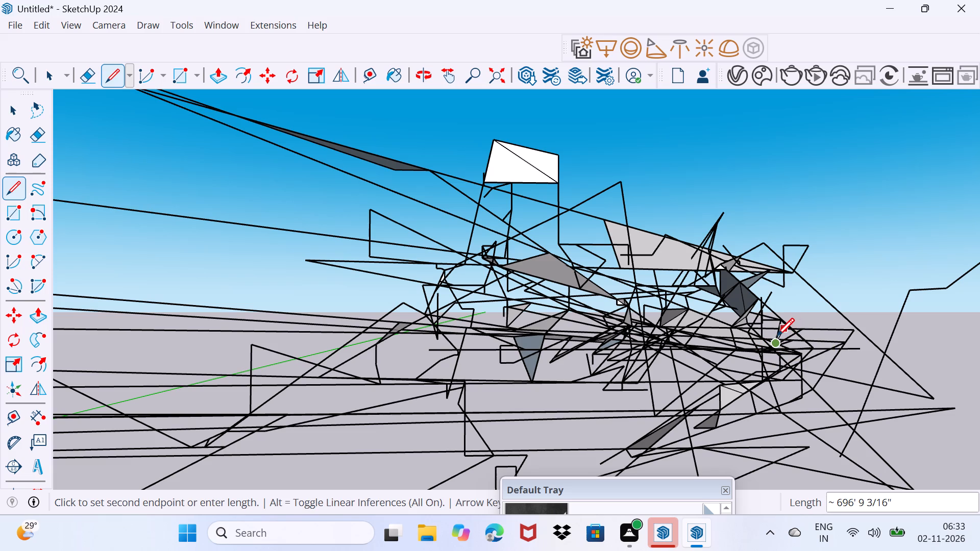
{"action": "left_click", "coordinate": [787, 327]}
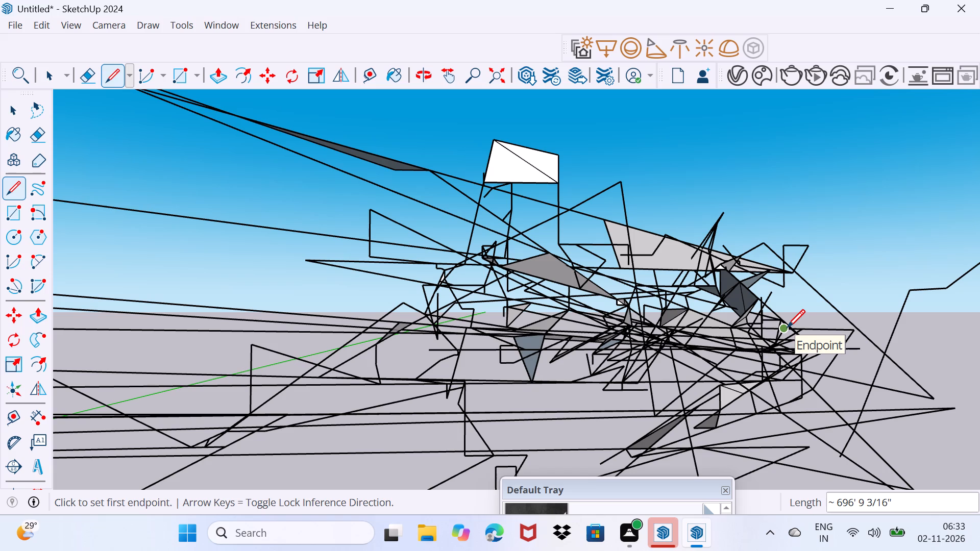
Draw a small zigzag loop up from the last endpoint and back down, starting with a segment about 75' long.
{"action": "left_click", "coordinate": [787, 327]}
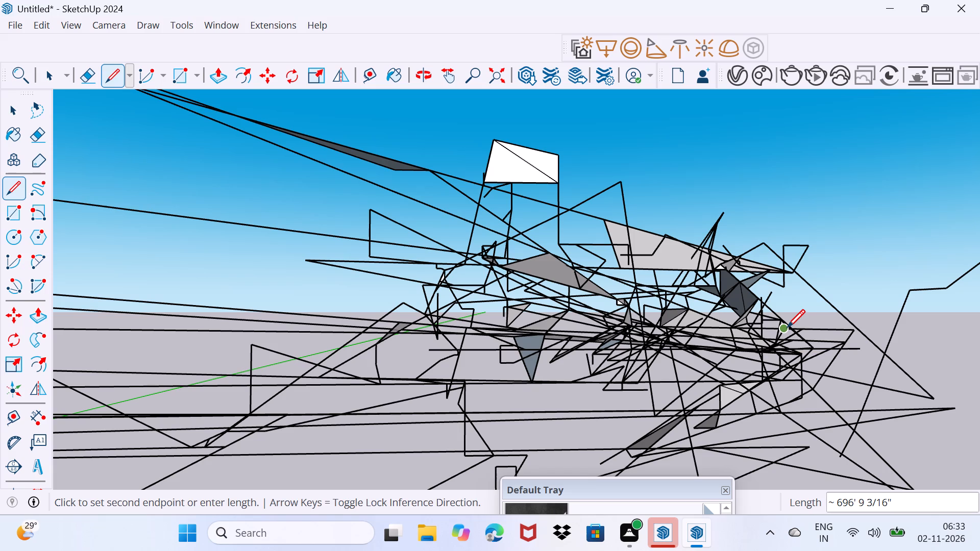
{"action": "left_click", "coordinate": [787, 327]}
{"action": "left_click", "coordinate": [789, 324]}
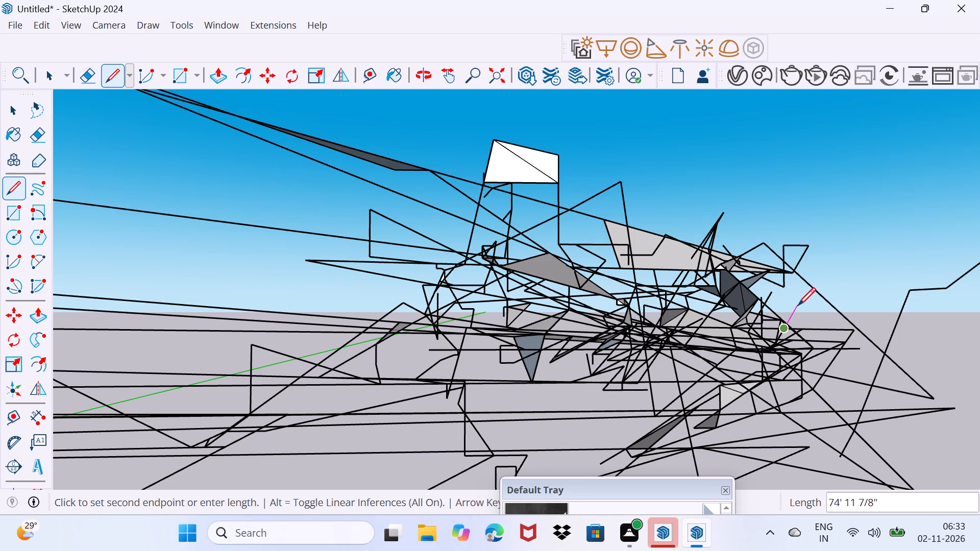
{"action": "left_click", "coordinate": [798, 305]}
{"action": "left_click", "coordinate": [786, 307]}
{"action": "left_click", "coordinate": [783, 317]}
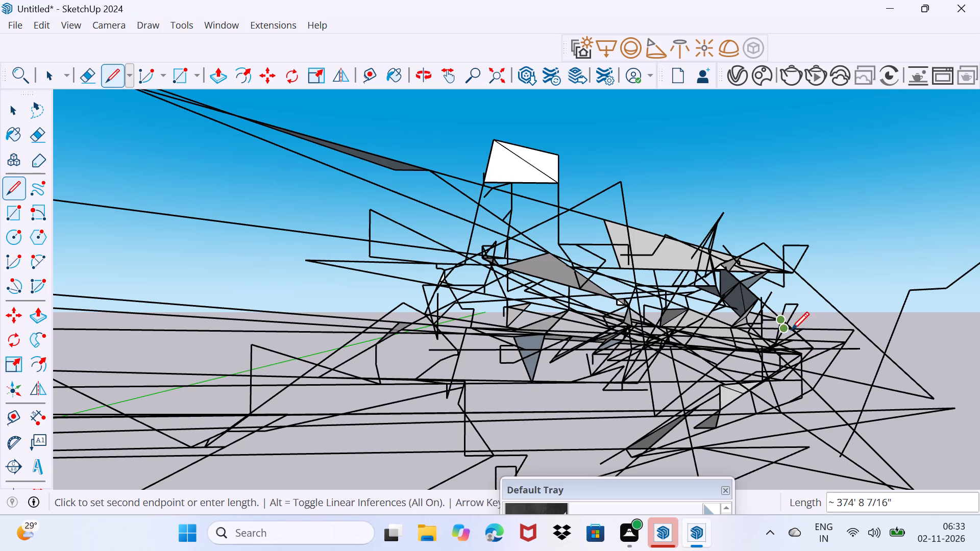
{"action": "left_click", "coordinate": [791, 330]}
Draw a short vertical stub just beyond the small loop and a horizontal segment about 4' 5" long at its foot.
{"action": "left_click", "coordinate": [813, 306]}
{"action": "left_click", "coordinate": [805, 322]}
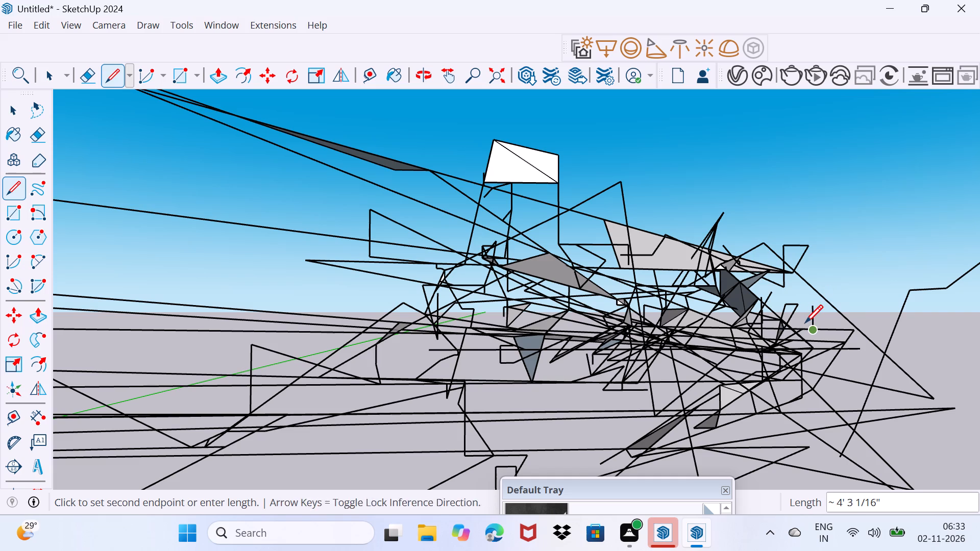
{"action": "left_click", "coordinate": [795, 333]}
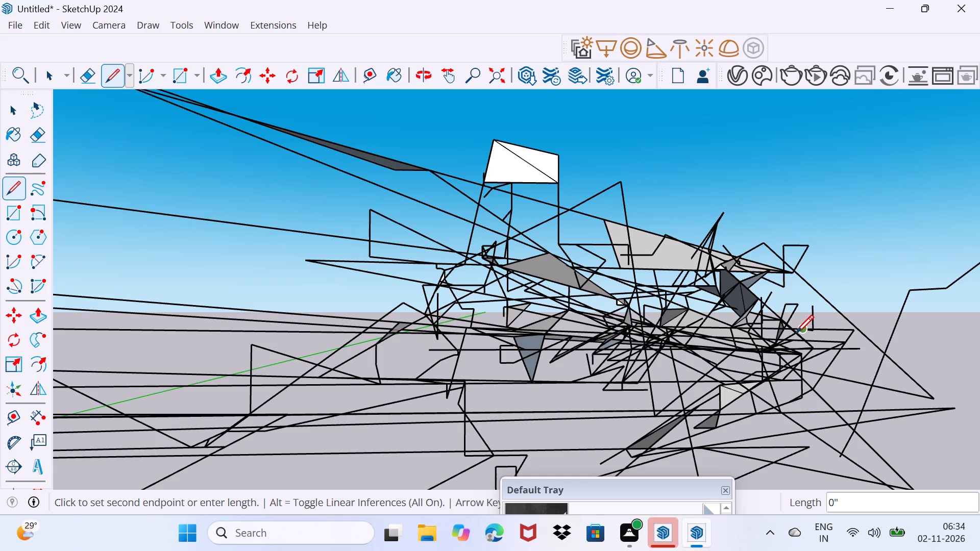
{"action": "left_click", "coordinate": [825, 323]}
{"action": "left_click", "coordinate": [825, 323]}
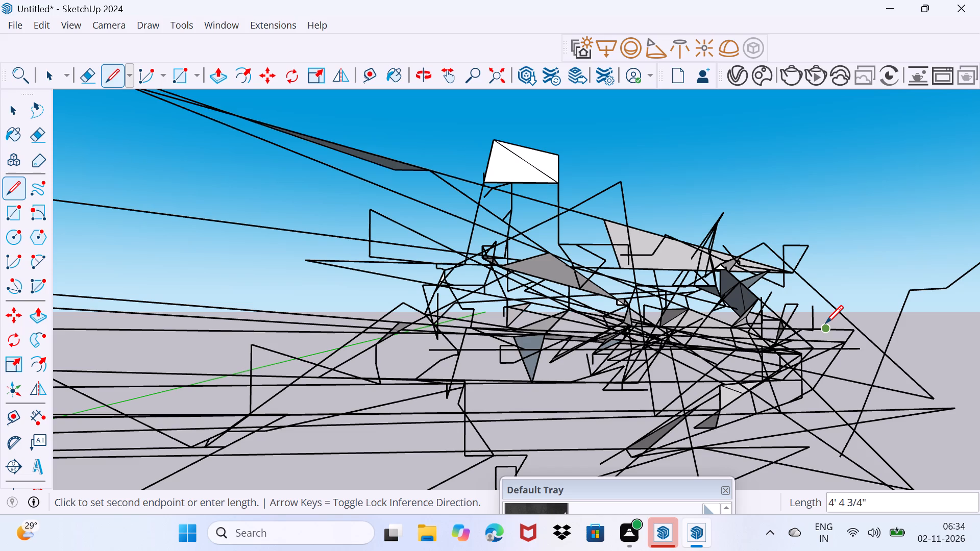
Draw short connected segments from the horizontal segment's outer end up to a point just above the horizon line.
{"action": "left_click", "coordinate": [825, 323]}
{"action": "left_click", "coordinate": [829, 320]}
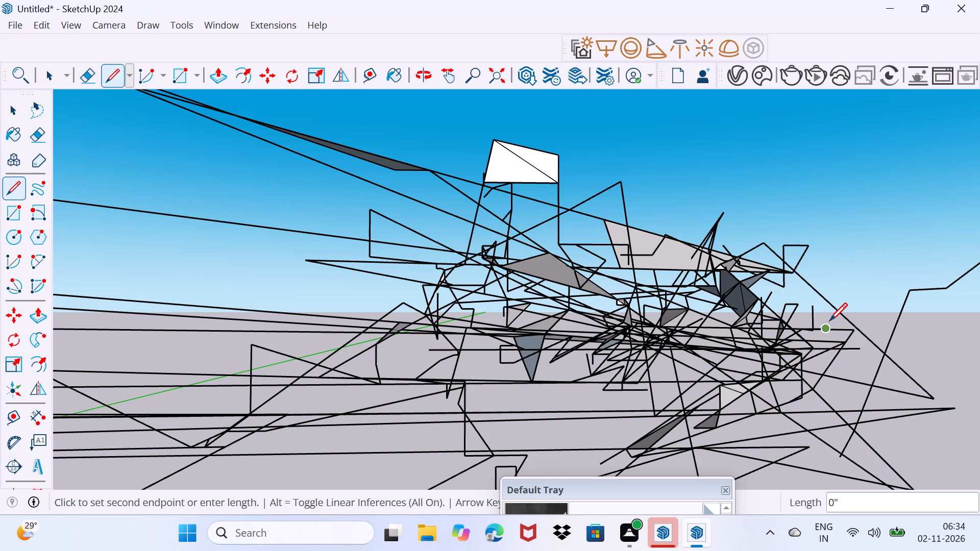
{"action": "left_click", "coordinate": [829, 320]}
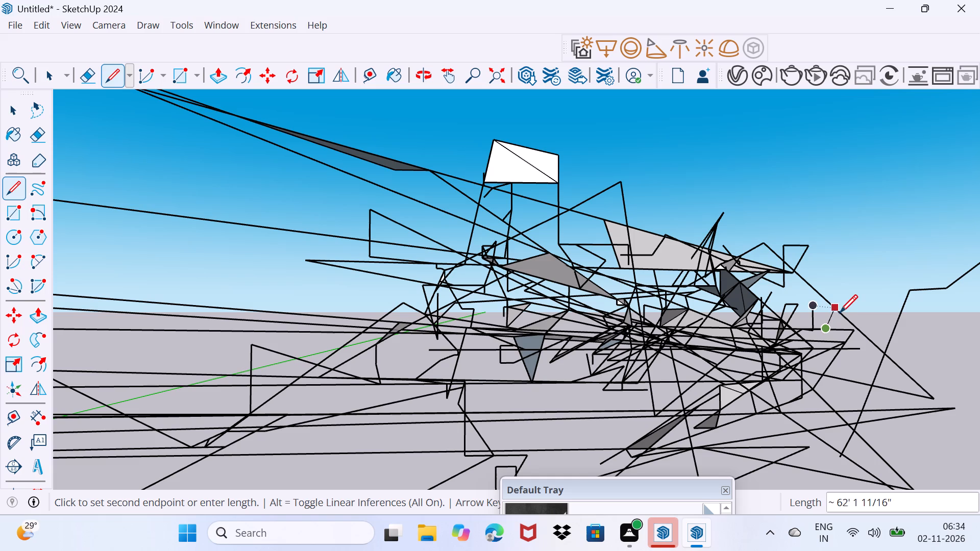
{"action": "left_click", "coordinate": [844, 305]}
{"action": "left_click", "coordinate": [833, 303]}
{"action": "left_click", "coordinate": [827, 305]}
{"action": "triple_click", "coordinate": [827, 305]}
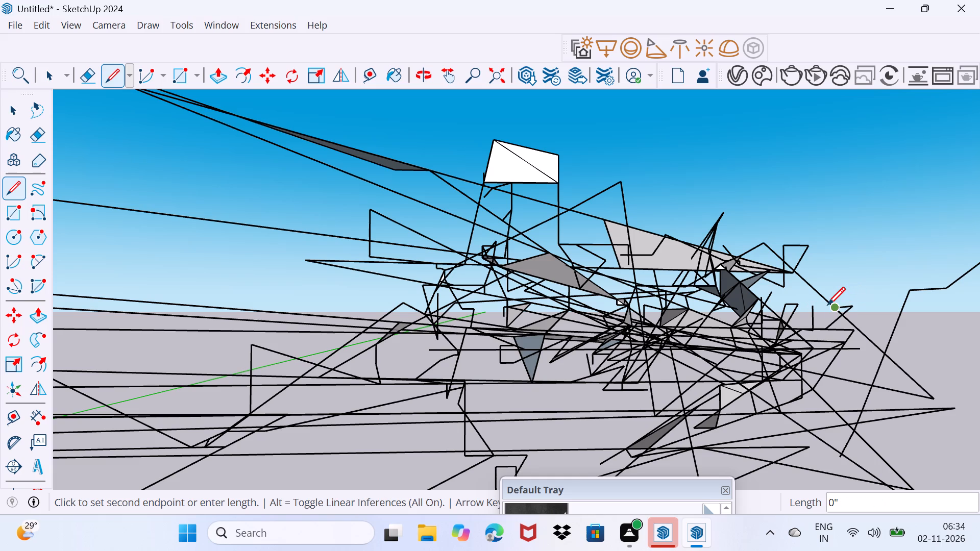
Draw a short vertical segment straight up from the endpoint where the last short segments meet.
{"action": "left_click", "coordinate": [827, 305]}
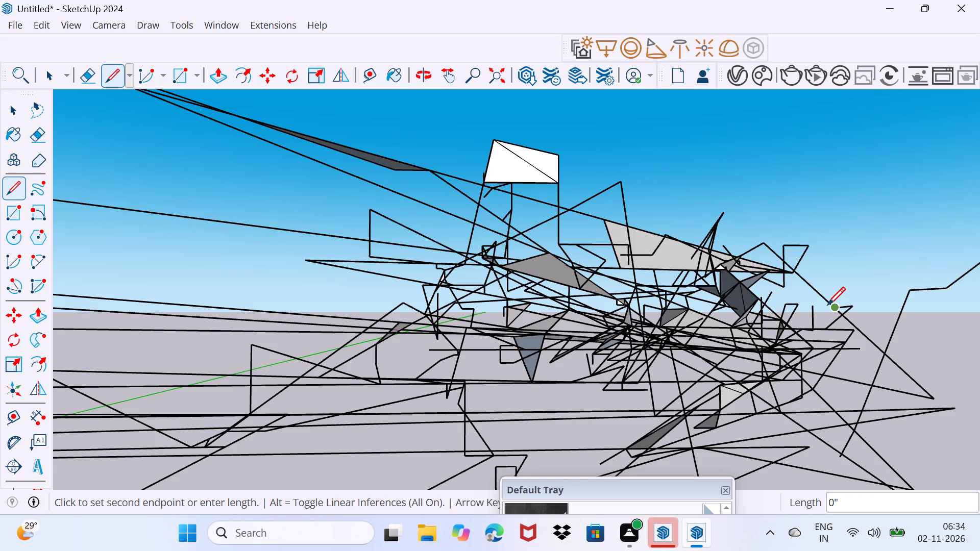
{"action": "left_click", "coordinate": [827, 305]}
{"action": "left_click", "coordinate": [827, 303]}
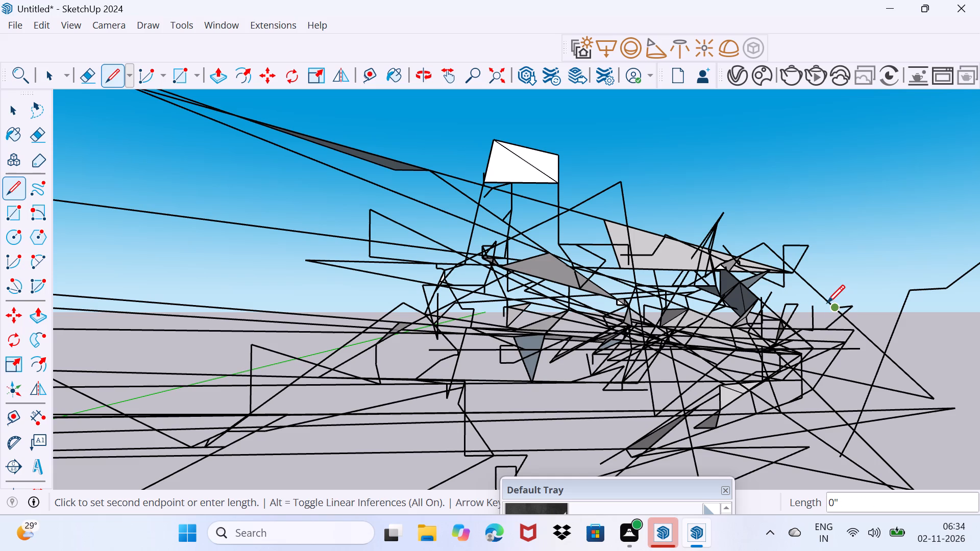
{"action": "left_click", "coordinate": [827, 303]}
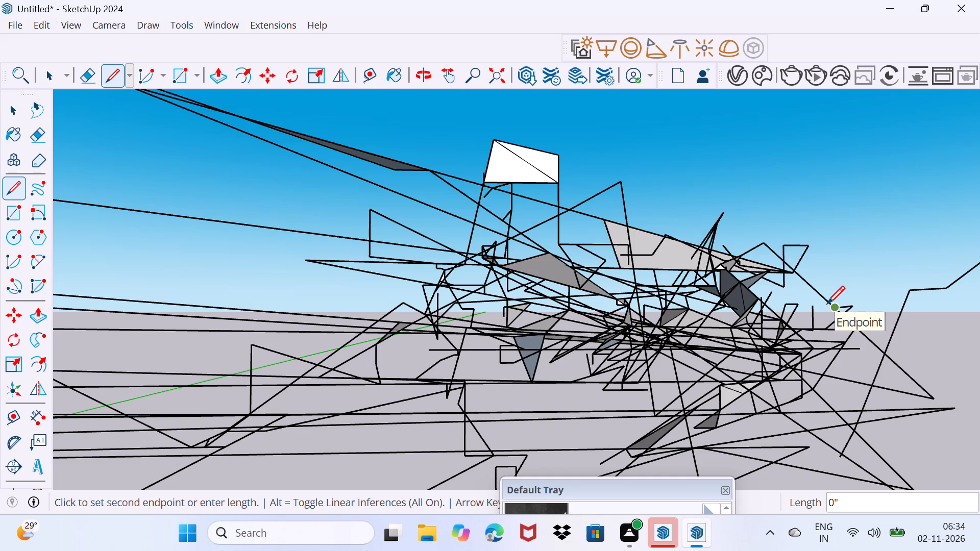
{"action": "left_click", "coordinate": [827, 304]}
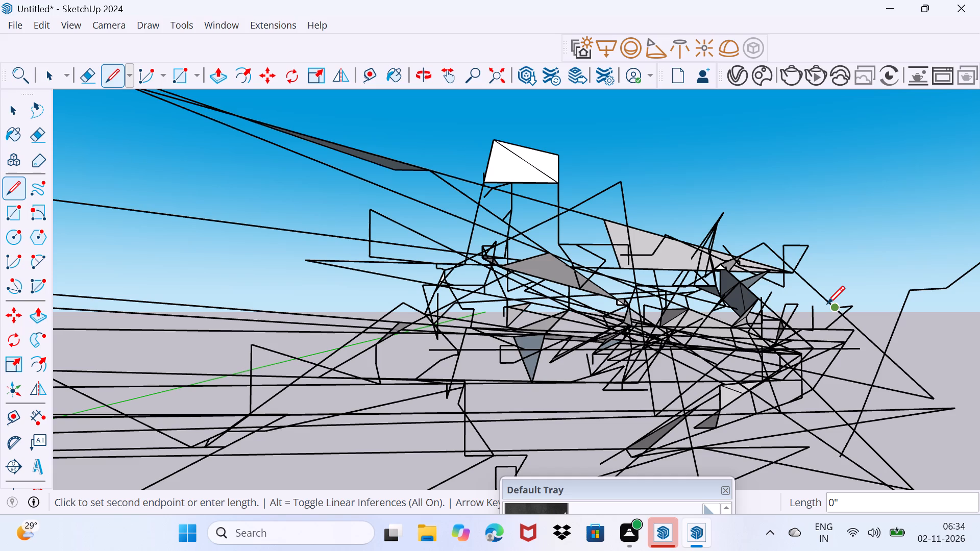
{"action": "left_click", "coordinate": [827, 304]}
{"action": "left_click", "coordinate": [827, 304]}
{"action": "left_click", "coordinate": [842, 288]}
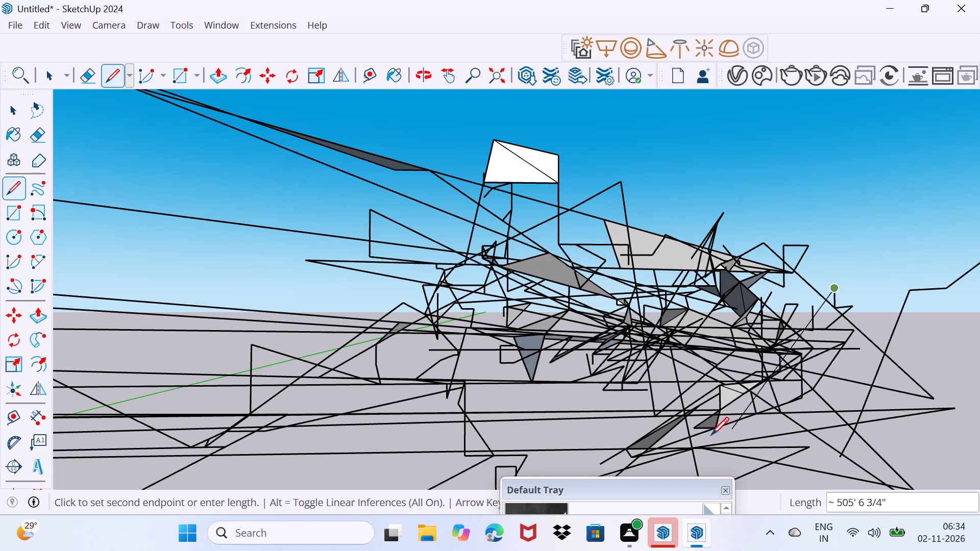
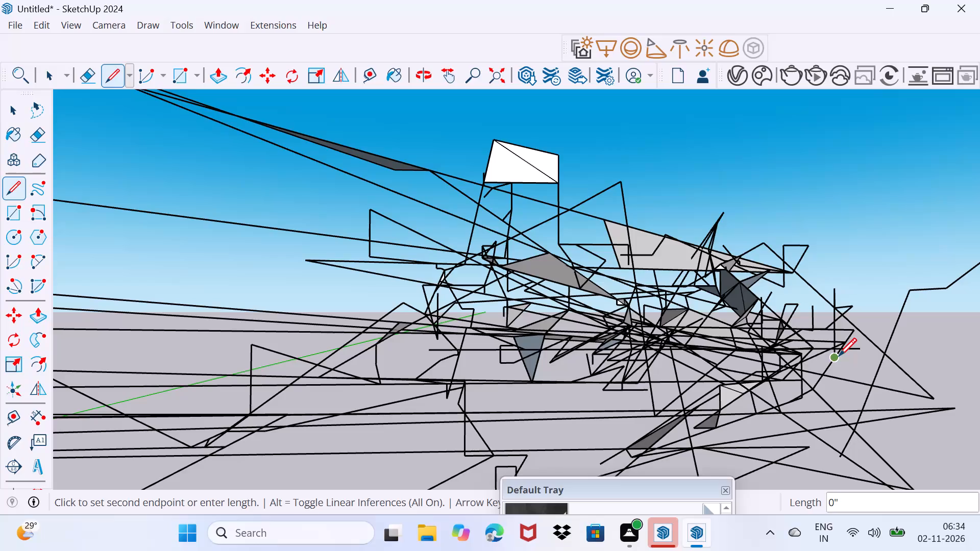
Draw connected line segments from the outer end of the tangle back into its dense centre just below the horizon line.
{"action": "left_click", "coordinate": [839, 356]}
{"action": "left_click", "coordinate": [817, 367]}
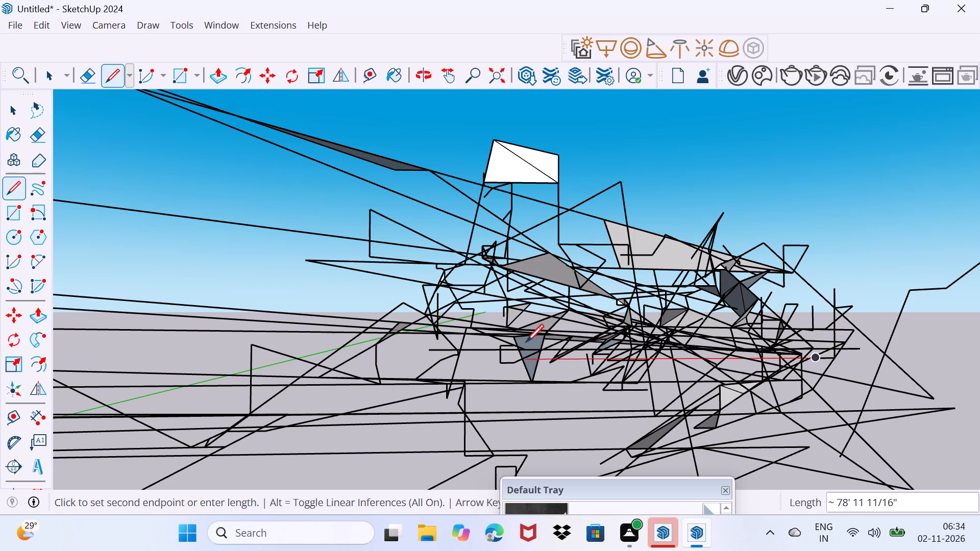
{"action": "left_click", "coordinate": [705, 327]}
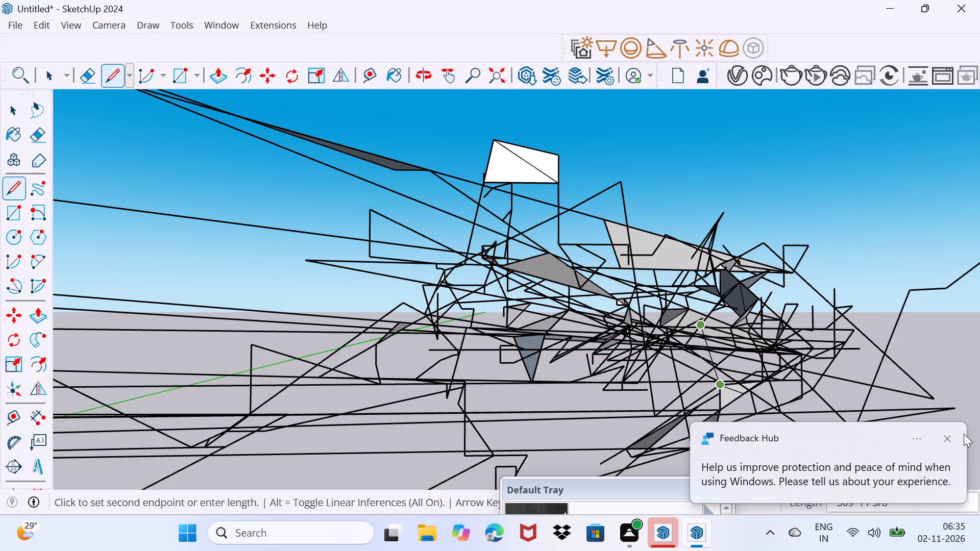
{"action": "left_click", "coordinate": [943, 440]}
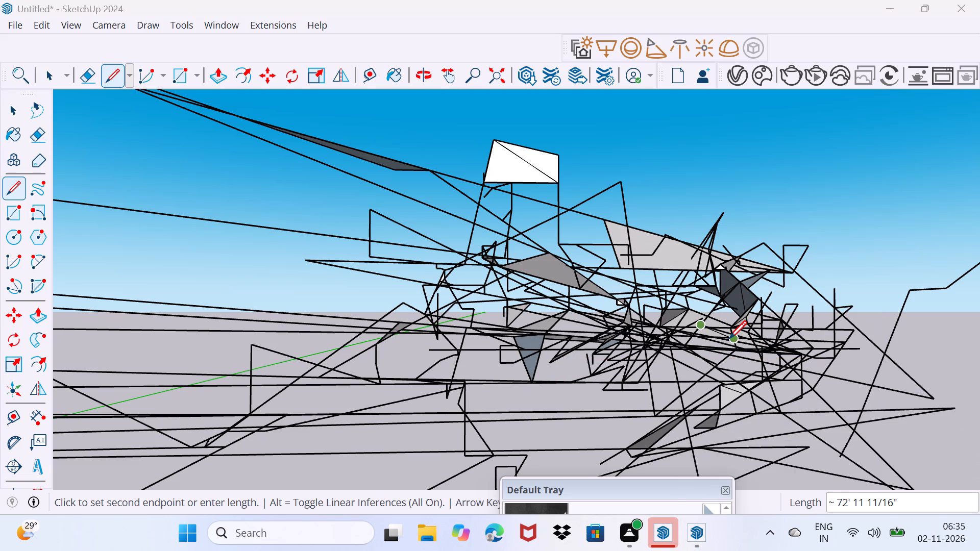
{"action": "left_click", "coordinate": [729, 338]}
{"action": "left_click", "coordinate": [653, 333]}
{"action": "left_click", "coordinate": [641, 348]}
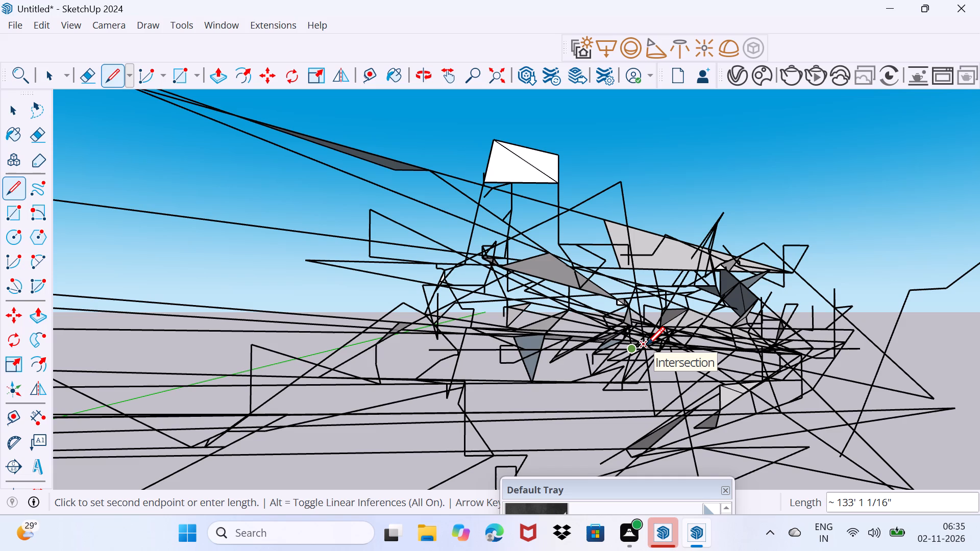
Draw a run of short zigzag segments through the dense centre to just above the horizon line, ending with one about 63' long.
{"action": "left_click", "coordinate": [647, 344]}
{"action": "left_click", "coordinate": [647, 346]}
{"action": "left_click", "coordinate": [647, 349]}
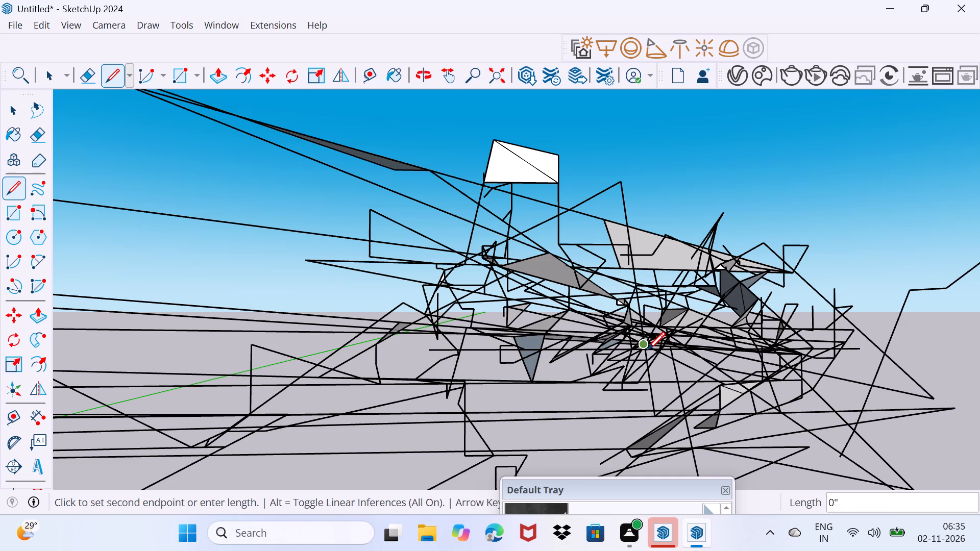
{"action": "left_click", "coordinate": [647, 349]}
{"action": "left_click", "coordinate": [642, 346]}
{"action": "left_click", "coordinate": [666, 310]}
{"action": "left_click", "coordinate": [653, 334]}
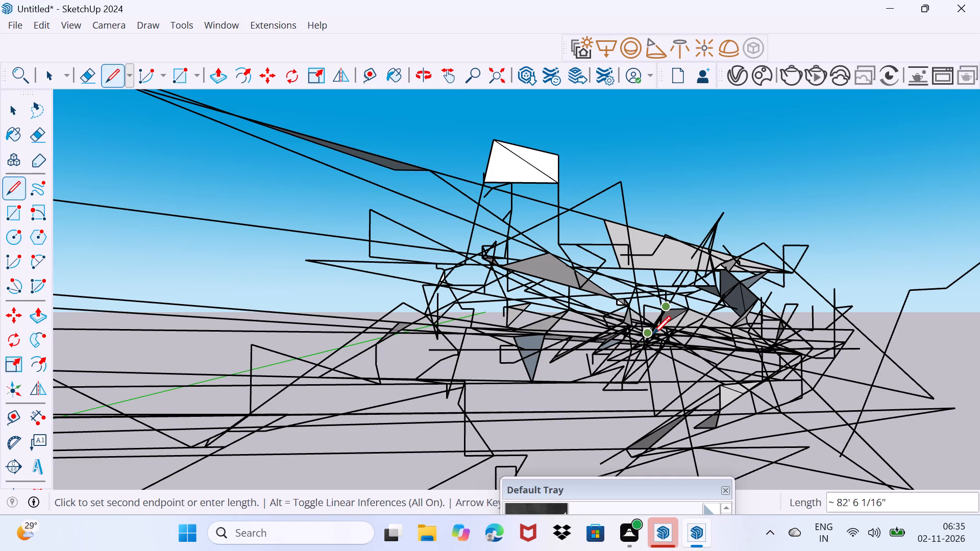
{"action": "left_click", "coordinate": [630, 357]}
{"action": "left_click_drag", "start_coordinate": [648, 330], "coordinate": [660, 321]}
{"action": "left_click", "coordinate": [675, 309]}
{"action": "left_click", "coordinate": [689, 296]}
{"action": "left_click", "coordinate": [692, 294]}
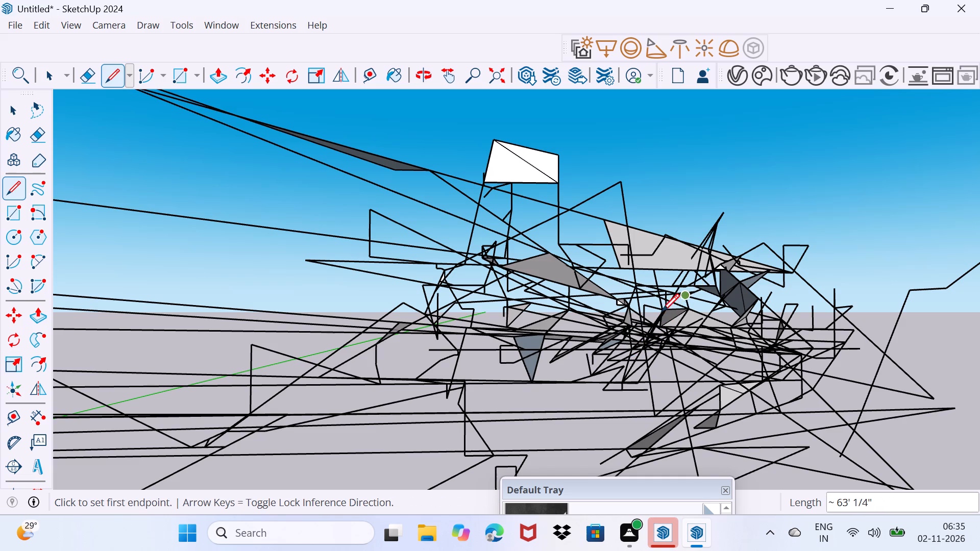
Draw a small open hook of connected segments on the blue-grey triangular face, including segments about 1' and 11" long.
{"action": "scroll", "coordinate": [614, 340], "scroll_direction": "up", "scroll_amount": 15}
{"action": "middle_click_drag", "start_coordinate": [614, 340], "coordinate": [617, 348]}
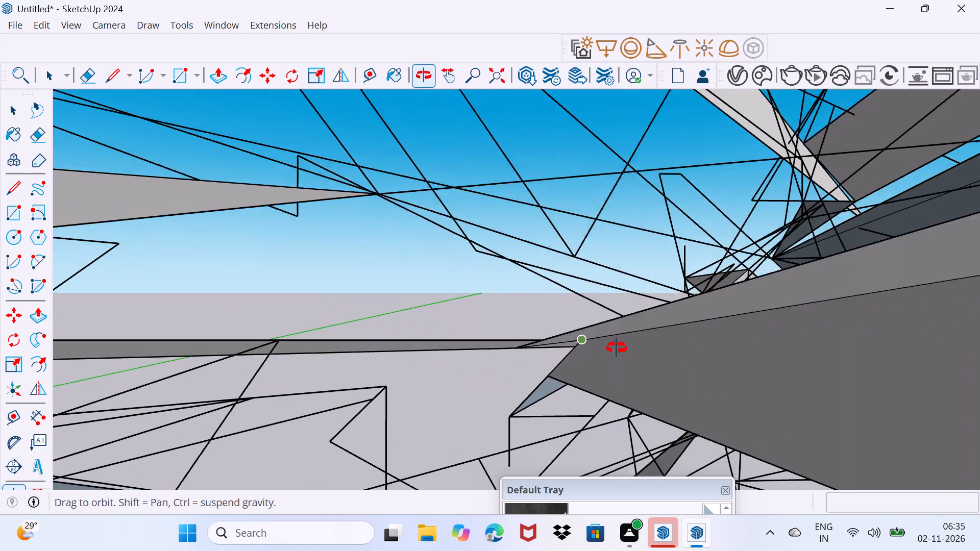
{"action": "middle_click_drag", "start_coordinate": [617, 348], "coordinate": [623, 331]}
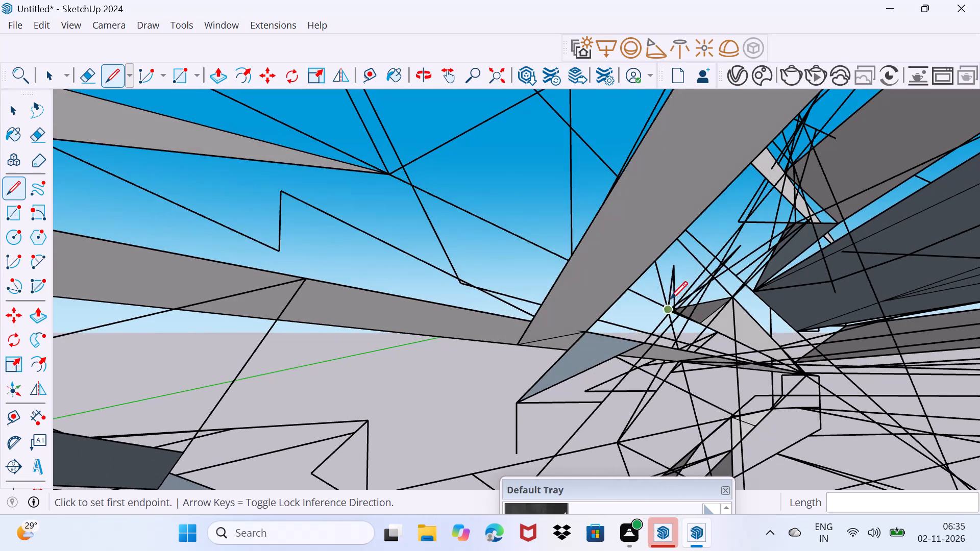
{"action": "scroll", "coordinate": [667, 296], "scroll_direction": "up", "scroll_amount": 2}
{"action": "scroll", "coordinate": [648, 264], "scroll_direction": "down", "scroll_amount": 4}
{"action": "scroll", "coordinate": [513, 208], "scroll_direction": "up", "scroll_amount": 3}
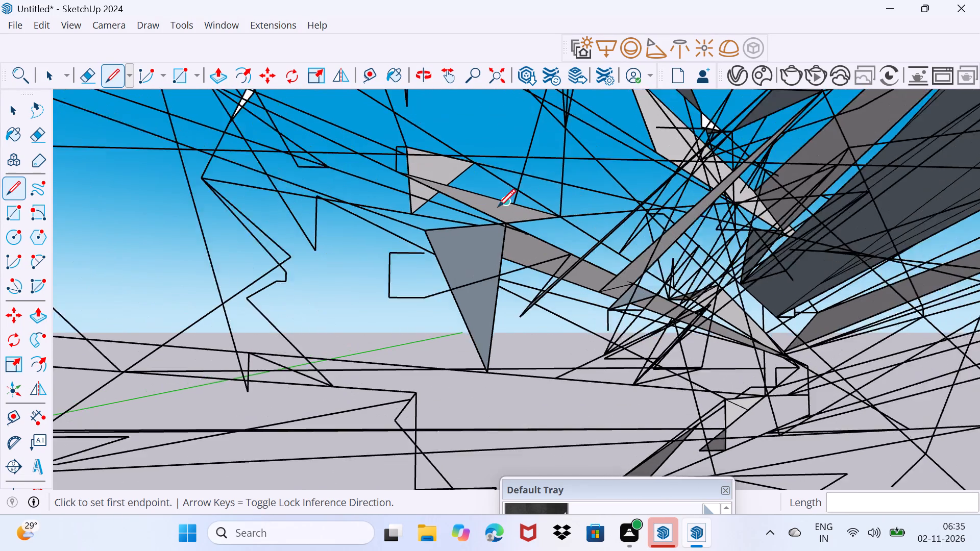
{"action": "scroll", "coordinate": [498, 207], "scroll_direction": "up", "scroll_amount": 1}
{"action": "scroll", "coordinate": [472, 202], "scroll_direction": "down", "scroll_amount": 1}
{"action": "scroll", "coordinate": [466, 215], "scroll_direction": "up", "scroll_amount": 5}
{"action": "scroll", "coordinate": [461, 265], "scroll_direction": "down", "scroll_amount": 3}
{"action": "middle_click_drag", "start_coordinate": [454, 359], "coordinate": [454, 350]}
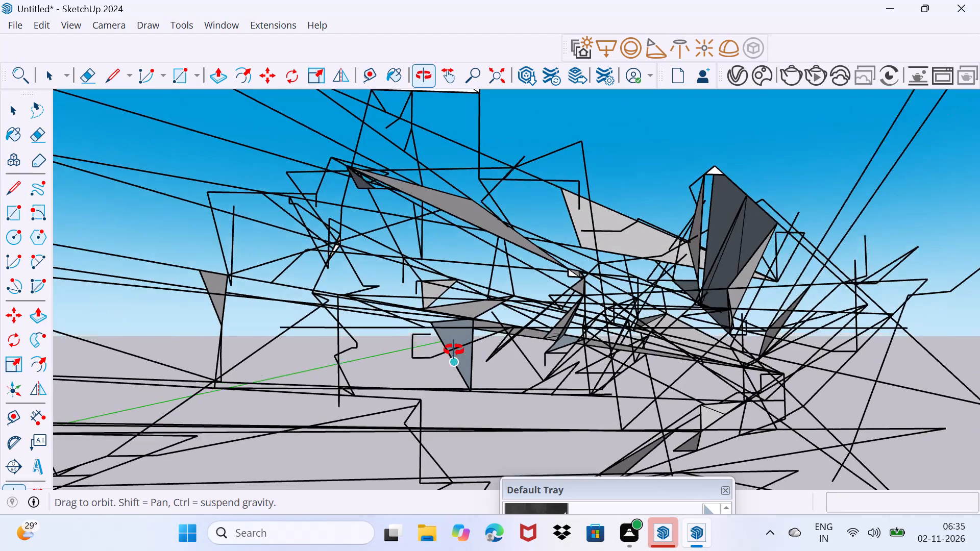
{"action": "middle_click_drag", "start_coordinate": [454, 350], "coordinate": [454, 336]}
{"action": "scroll", "coordinate": [455, 343], "scroll_direction": "up", "scroll_amount": 12}
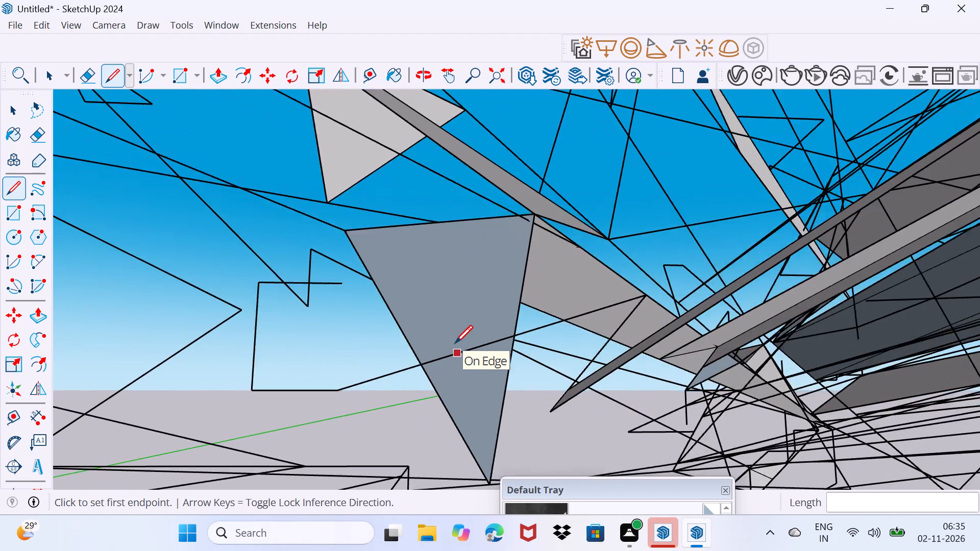
{"action": "scroll", "coordinate": [455, 343], "scroll_direction": "up", "scroll_amount": 5}
{"action": "middle_click_drag", "start_coordinate": [455, 343], "coordinate": [457, 366]}
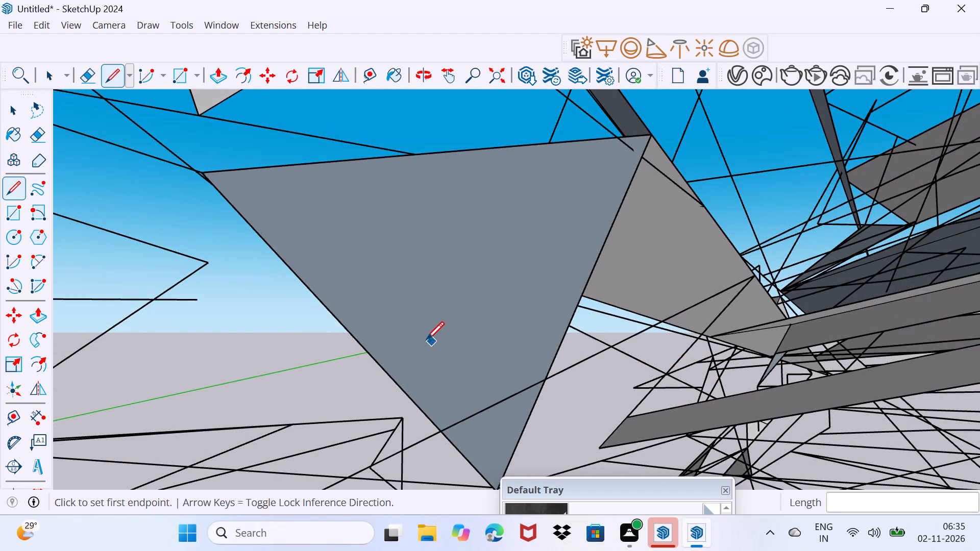
{"action": "left_click", "coordinate": [426, 339]}
{"action": "left_click", "coordinate": [445, 333]}
{"action": "left_click", "coordinate": [476, 320]}
{"action": "left_click", "coordinate": [464, 306]}
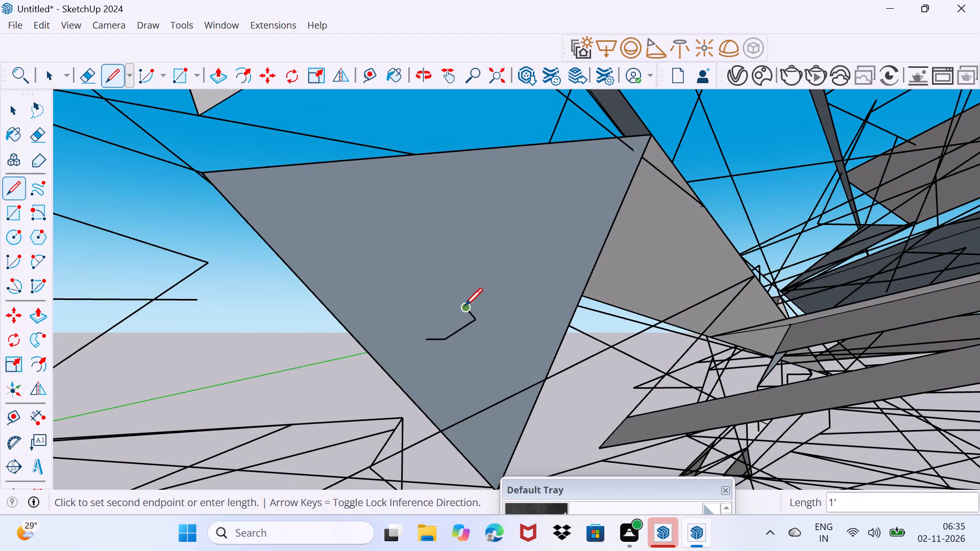
{"action": "left_click", "coordinate": [435, 308]}
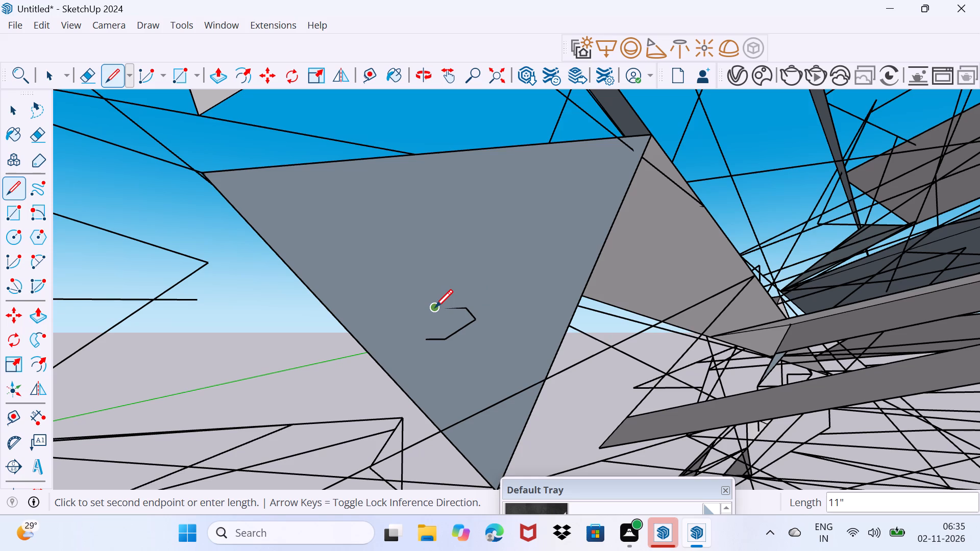
{"action": "left_click", "coordinate": [435, 307]}
{"action": "left_click", "coordinate": [448, 302]}
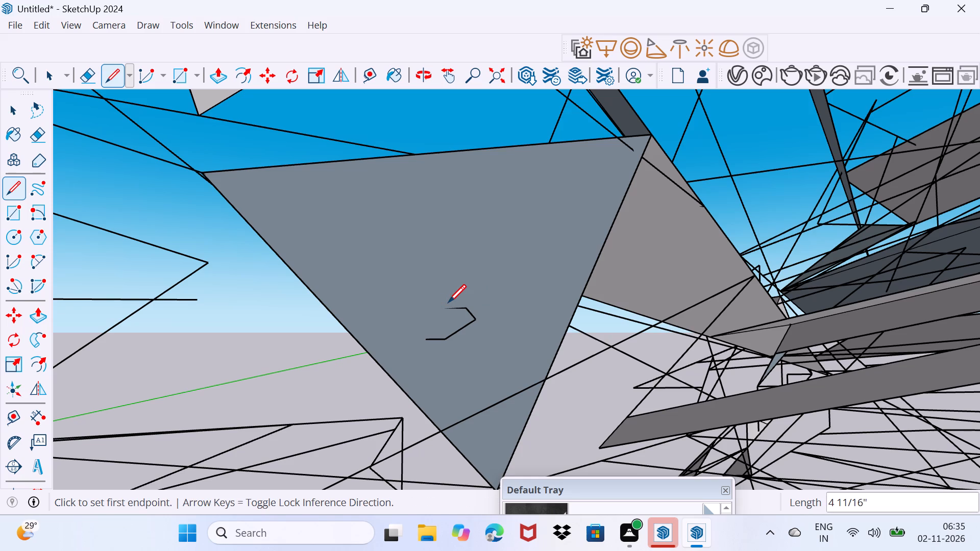
Draw a vertical line down across the small hook and short segments from its foot back to the hook's lower corner.
{"action": "left_click", "coordinate": [456, 291]}
{"action": "left_click", "coordinate": [450, 305]}
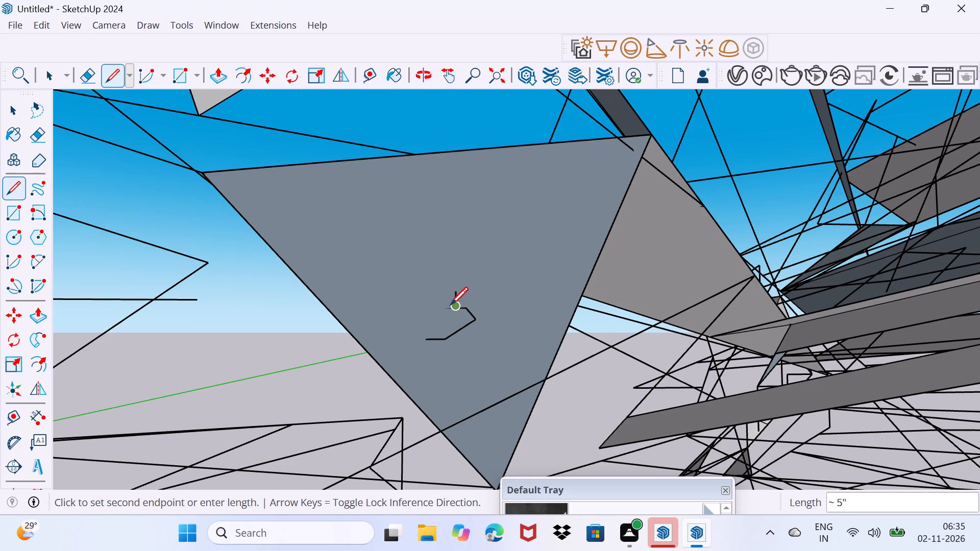
{"action": "left_click", "coordinate": [450, 305]}
{"action": "left_click", "coordinate": [448, 310]}
{"action": "left_click", "coordinate": [453, 303]}
{"action": "left_click", "coordinate": [451, 304]}
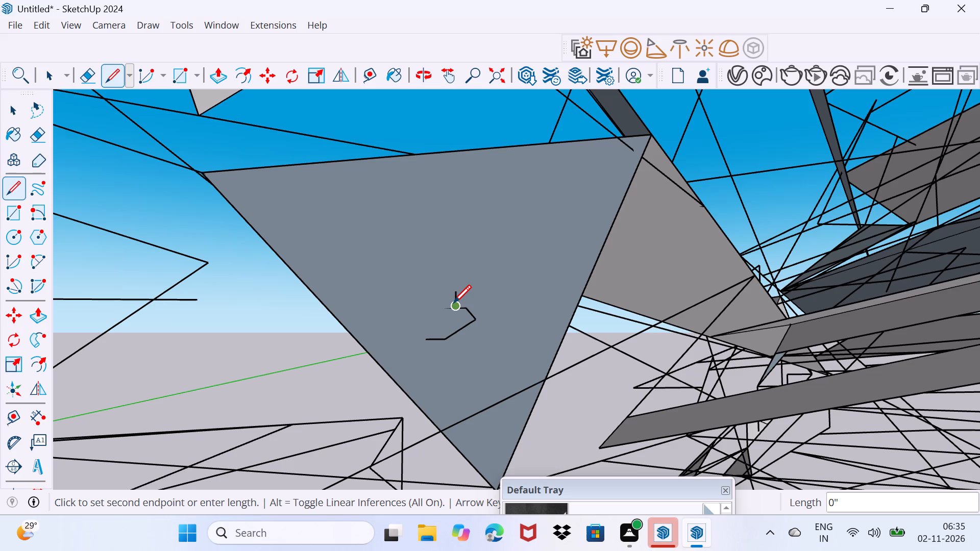
{"action": "left_click", "coordinate": [453, 303]}
{"action": "left_click", "coordinate": [453, 303]}
{"action": "left_click", "coordinate": [453, 303]}
{"action": "left_click", "coordinate": [450, 316]}
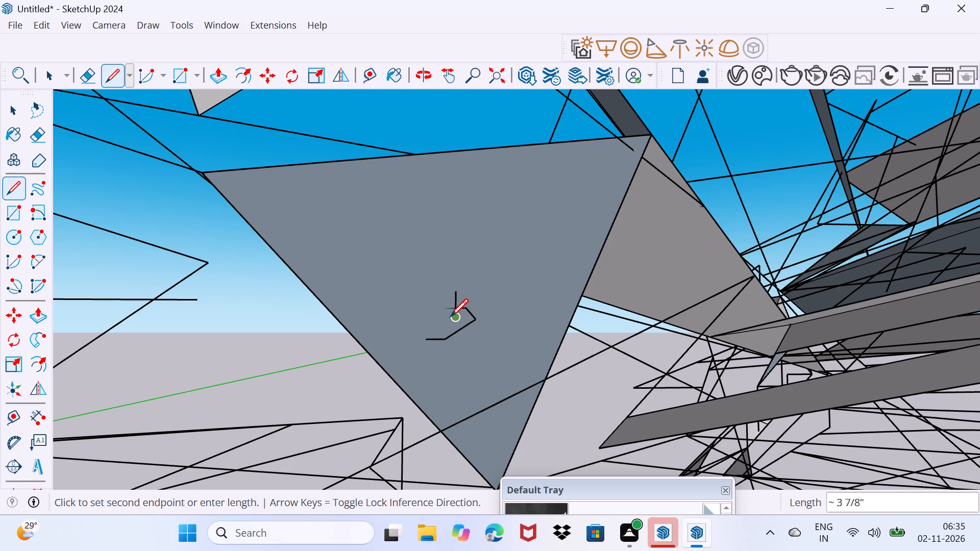
{"action": "left_click", "coordinate": [450, 316]}
{"action": "left_click", "coordinate": [438, 346]}
{"action": "left_click", "coordinate": [439, 346]}
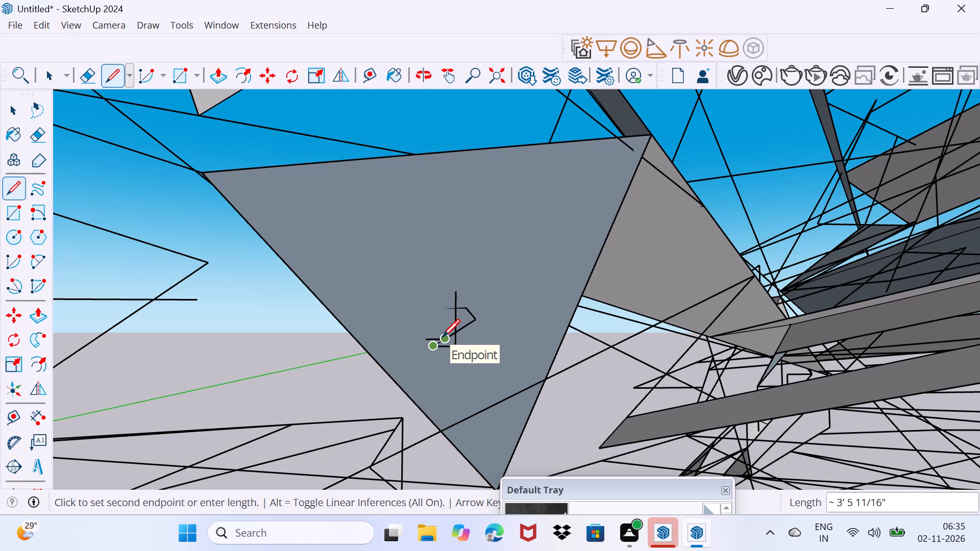
{"action": "left_click", "coordinate": [442, 337]}
{"action": "left_click", "coordinate": [452, 330]}
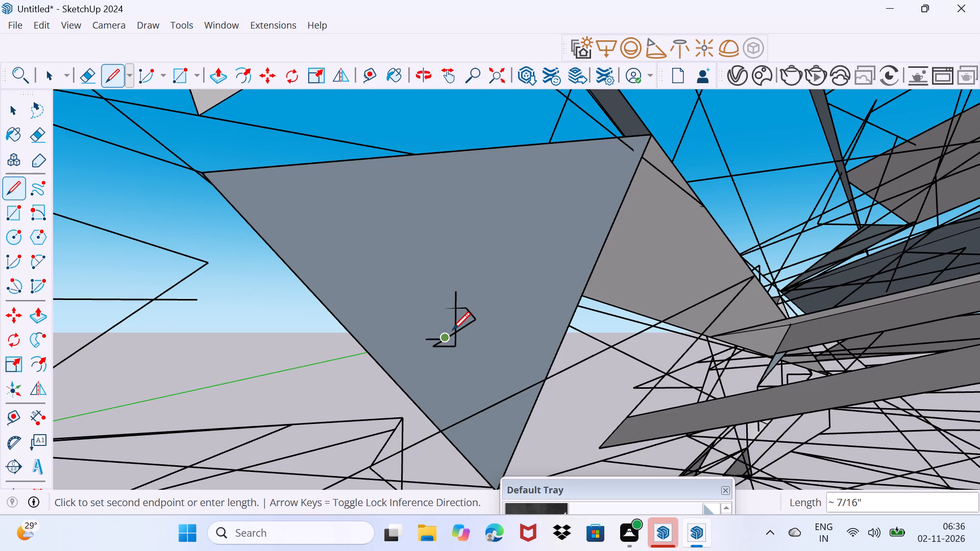
{"action": "left_click", "coordinate": [452, 330]}
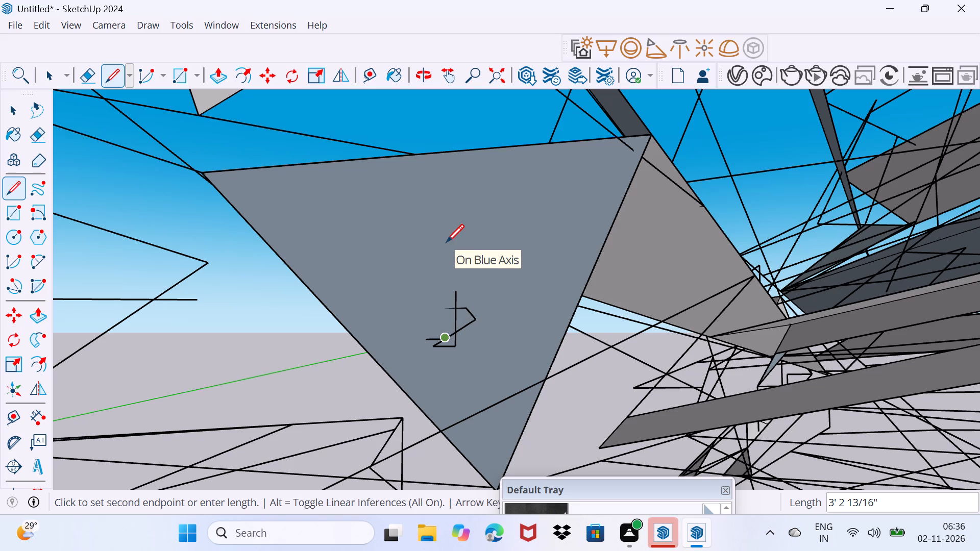
Draw an angular polyline above the hook on the triangular face, with a diagonal about 8' 8" long, and cross it over the hook.
{"action": "left_click", "coordinate": [446, 242]}
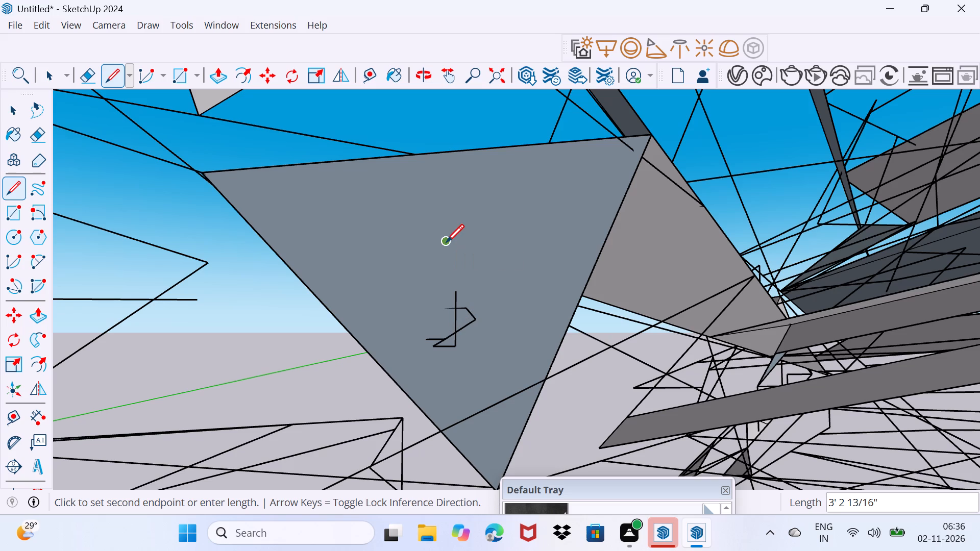
{"action": "left_click", "coordinate": [446, 242]}
{"action": "left_click", "coordinate": [472, 223]}
{"action": "left_click", "coordinate": [501, 199]}
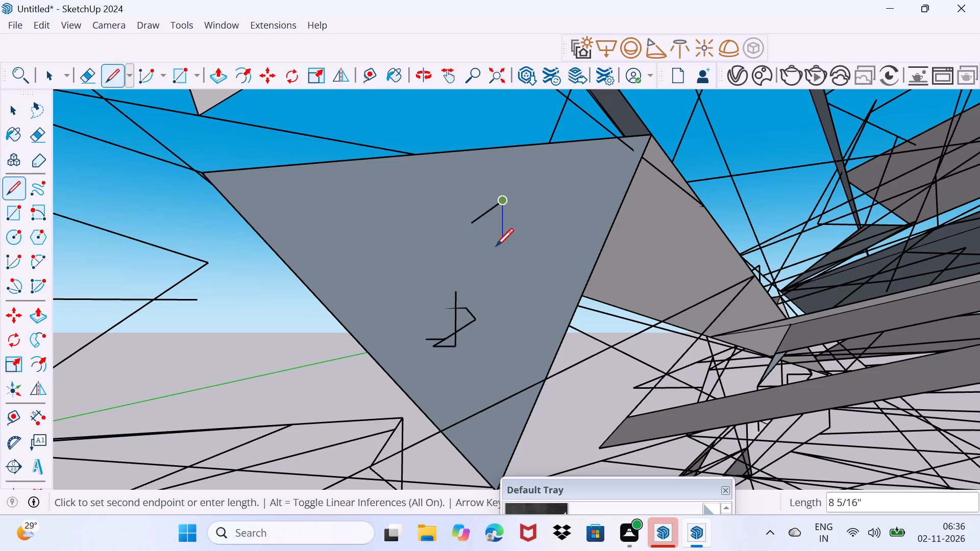
{"action": "left_click", "coordinate": [493, 253]}
{"action": "left_click", "coordinate": [469, 262]}
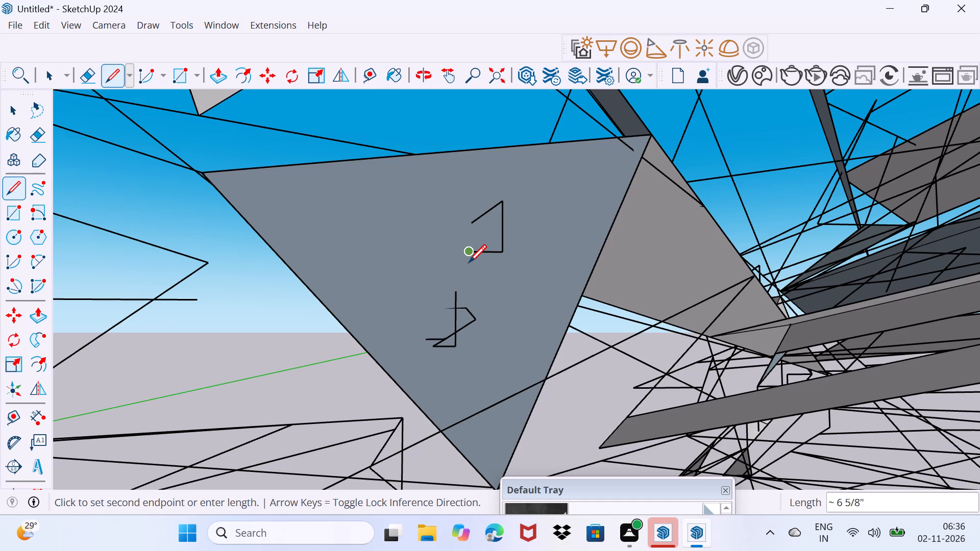
{"action": "left_click", "coordinate": [469, 262]}
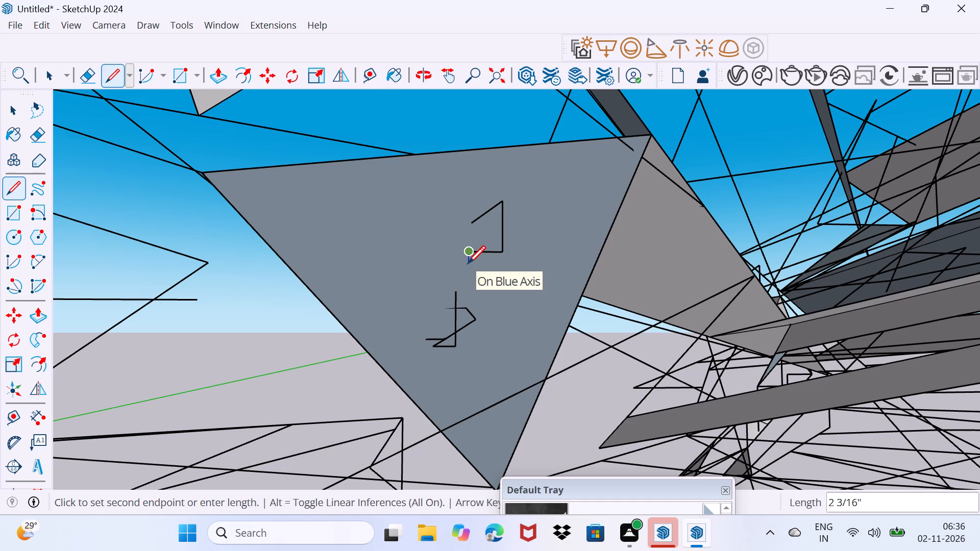
{"action": "left_click", "coordinate": [422, 309]}
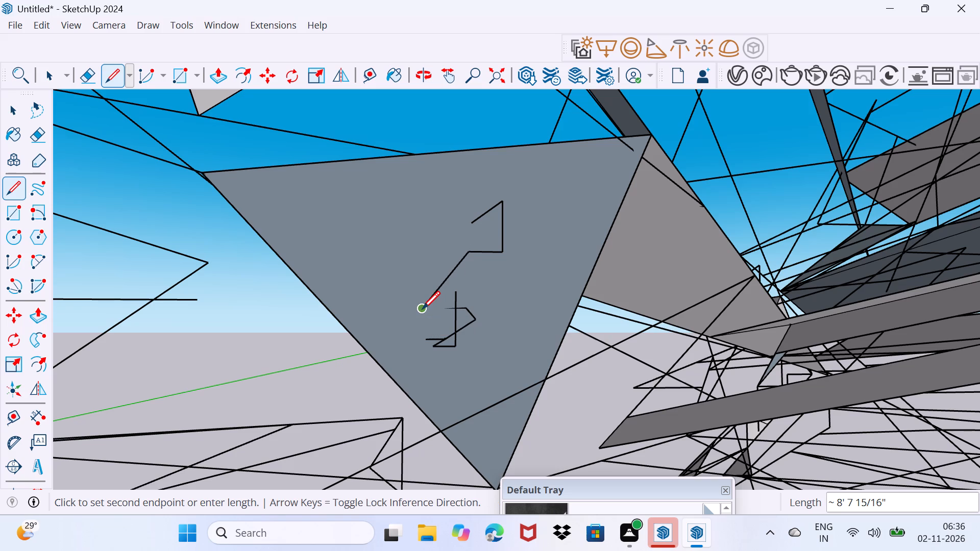
{"action": "left_click_drag", "start_coordinate": [415, 319], "coordinate": [426, 327]}
{"action": "left_click", "coordinate": [471, 331]}
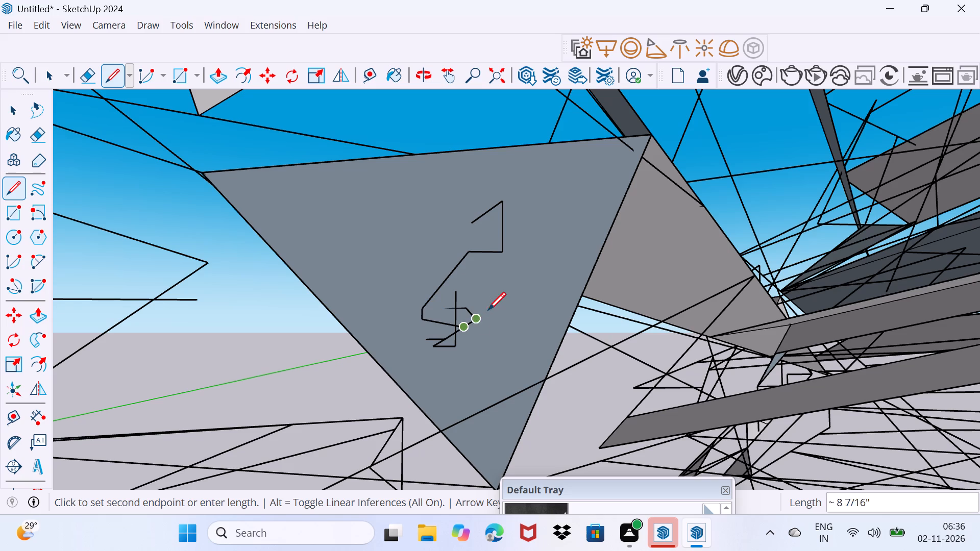
{"action": "left_click", "coordinate": [489, 309]}
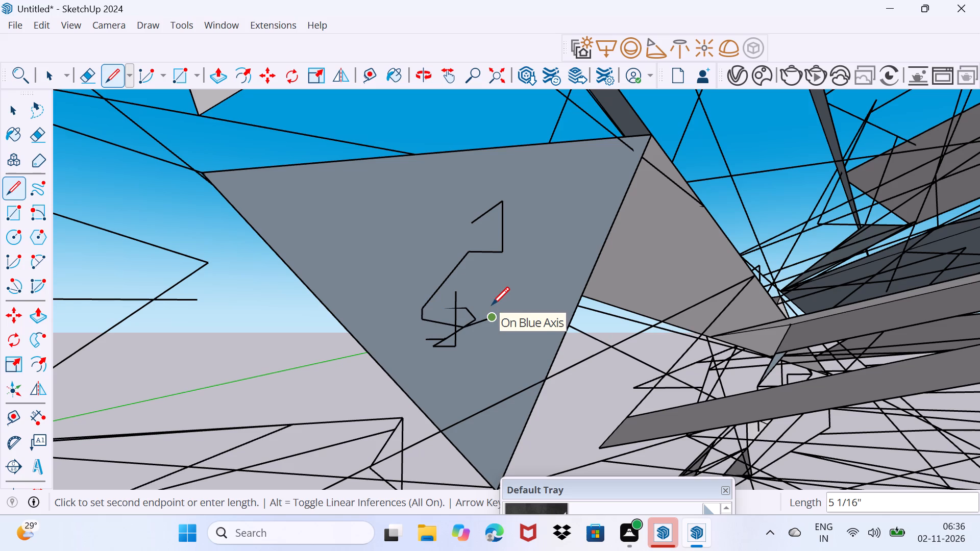
{"action": "left_click", "coordinate": [492, 305]}
Draw a zigzag beside the hook on the triangular face, starting with a diagonal about 3' 7" long and rising across the first polyline.
{"action": "left_click", "coordinate": [472, 364]}
{"action": "left_click", "coordinate": [491, 329]}
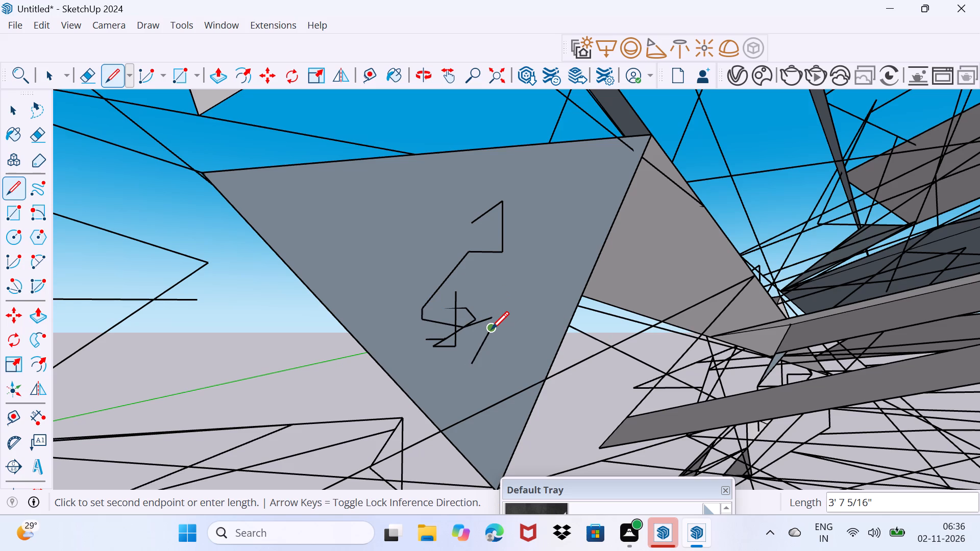
{"action": "left_click", "coordinate": [491, 329]}
{"action": "left_click", "coordinate": [505, 315]}
{"action": "left_click", "coordinate": [540, 279]}
{"action": "left_click", "coordinate": [552, 265]}
{"action": "left_click", "coordinate": [550, 265]}
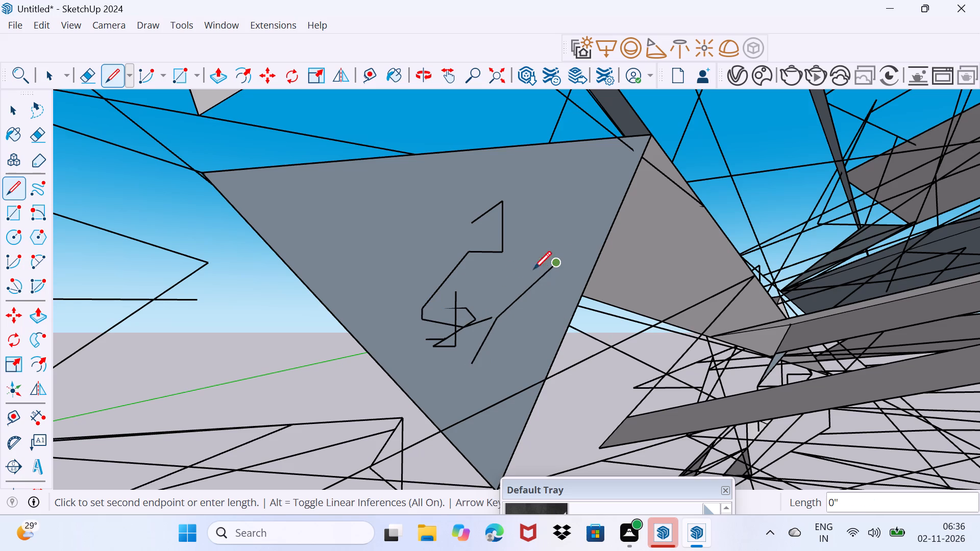
{"action": "left_click", "coordinate": [501, 278]}
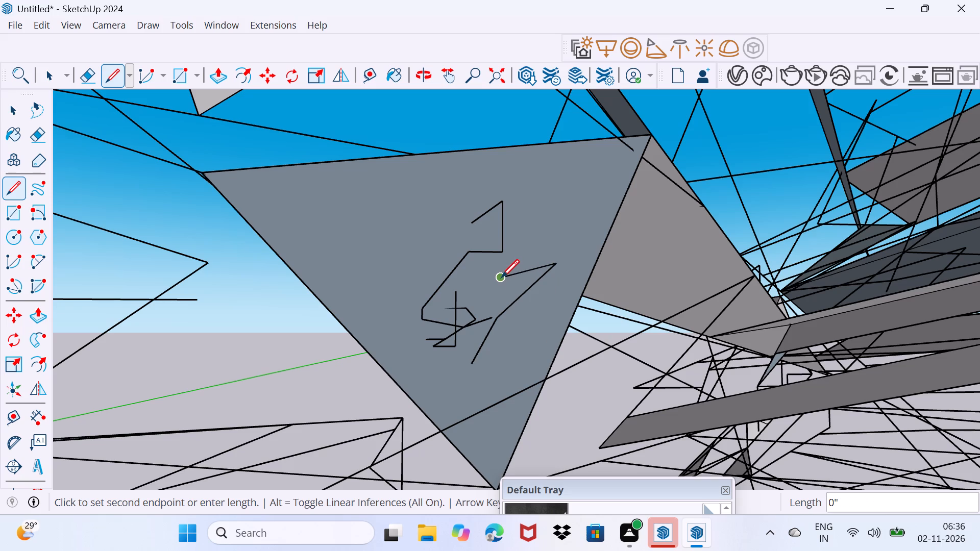
{"action": "left_click", "coordinate": [501, 277]}
{"action": "left_click", "coordinate": [486, 275]}
{"action": "double_click", "coordinate": [523, 230]}
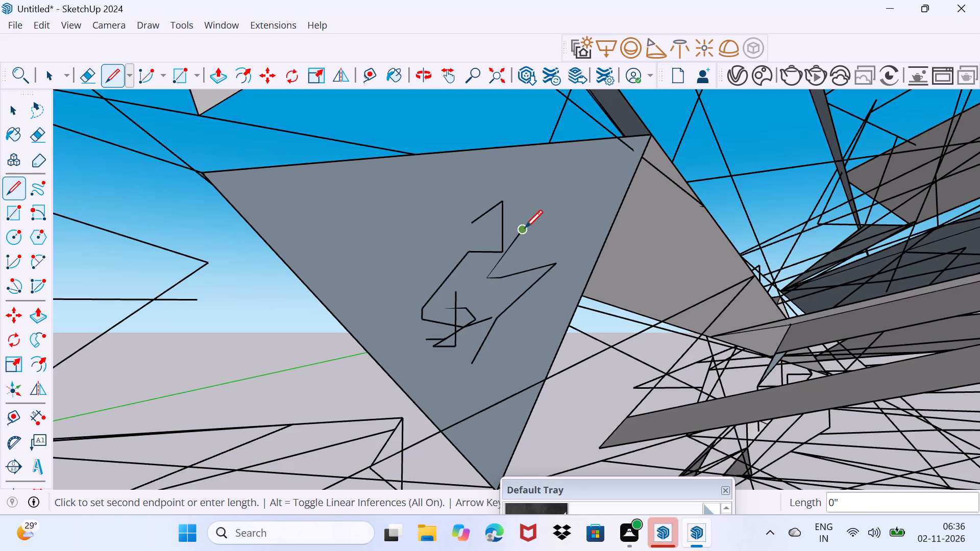
Extend the zigzag on the triangular face up to a peak and turn it back down with a short diagonal.
{"action": "left_click", "coordinate": [525, 228]}
{"action": "left_click", "coordinate": [556, 212]}
{"action": "left_click", "coordinate": [549, 219]}
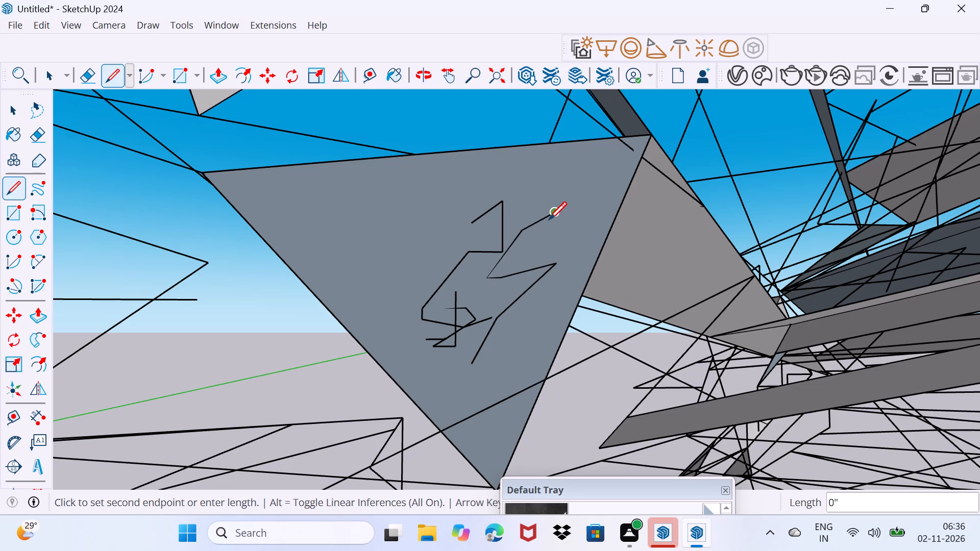
{"action": "left_click", "coordinate": [549, 219]}
{"action": "left_click", "coordinate": [530, 251]}
Draw a small square-cornered hook between the zigzag's peak and the face's slanted edge, closing a tiny triangle at its lower corner.
{"action": "left_click", "coordinate": [543, 239]}
{"action": "left_click", "coordinate": [573, 226]}
{"action": "left_click", "coordinate": [595, 217]}
{"action": "left_click", "coordinate": [578, 230]}
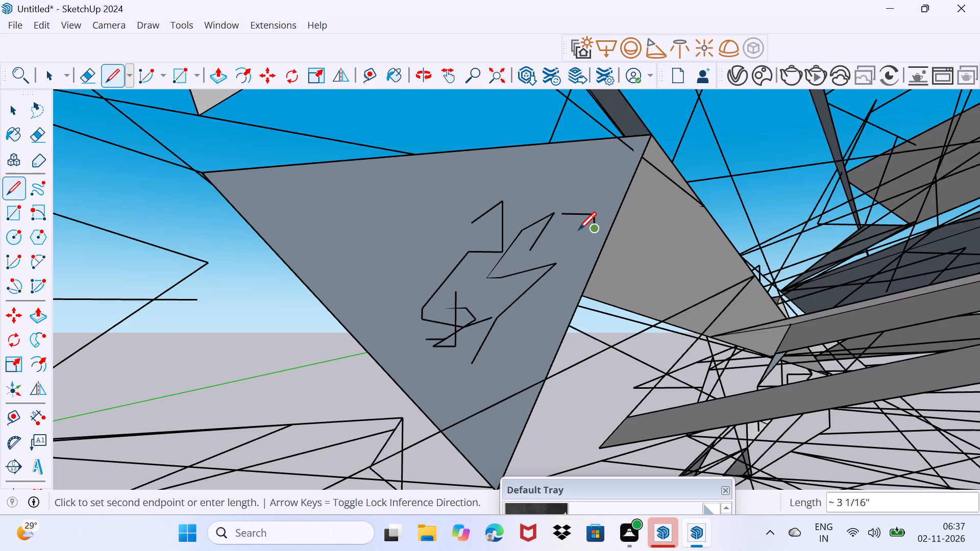
{"action": "left_click", "coordinate": [578, 230]}
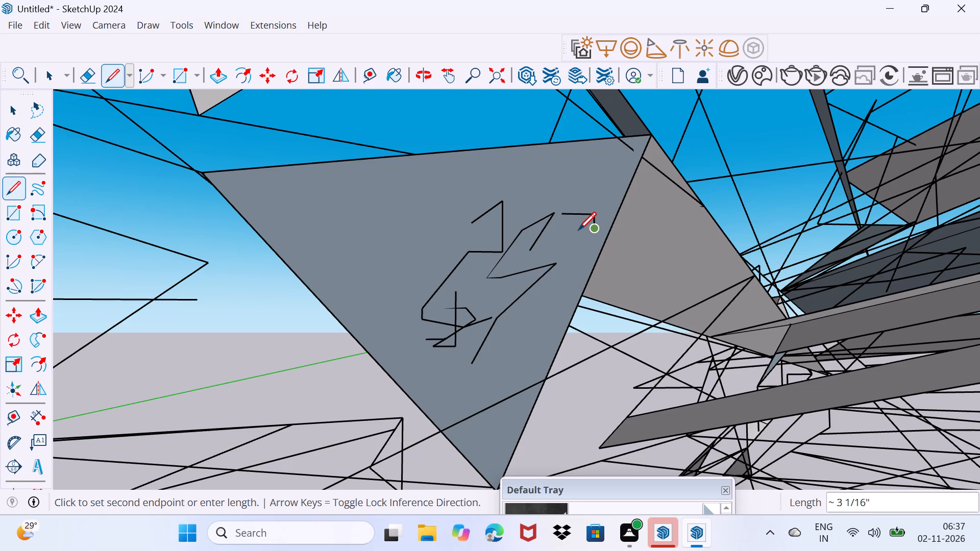
{"action": "left_click", "coordinate": [578, 230]}
{"action": "left_click", "coordinate": [577, 246]}
{"action": "left_click", "coordinate": [580, 240]}
{"action": "double_click", "coordinate": [596, 225]}
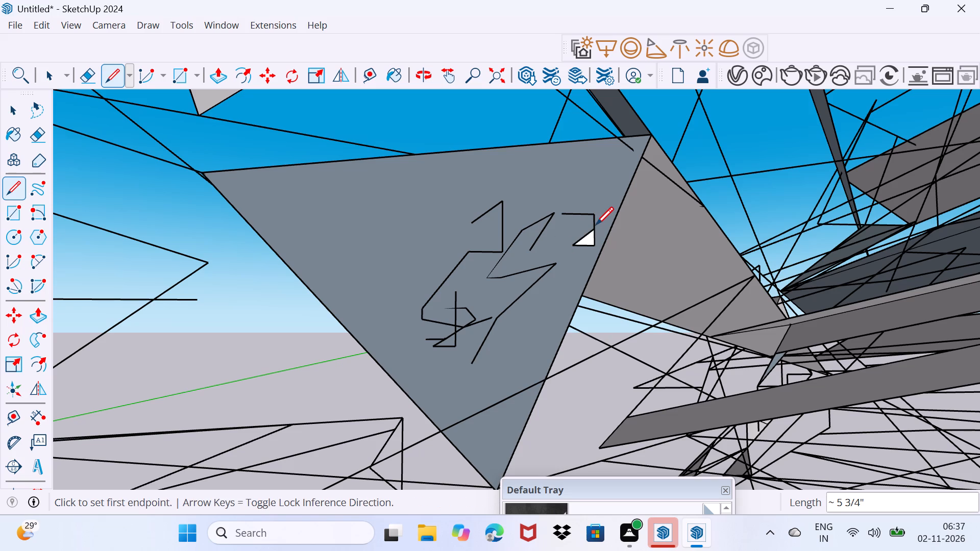
Draw connected segments from the tiny triangle back to the zigzag's last short diagonal and retrace that diagonal's upper end.
{"action": "left_click_drag", "start_coordinate": [584, 231], "coordinate": [575, 235]}
{"action": "left_click", "coordinate": [571, 234]}
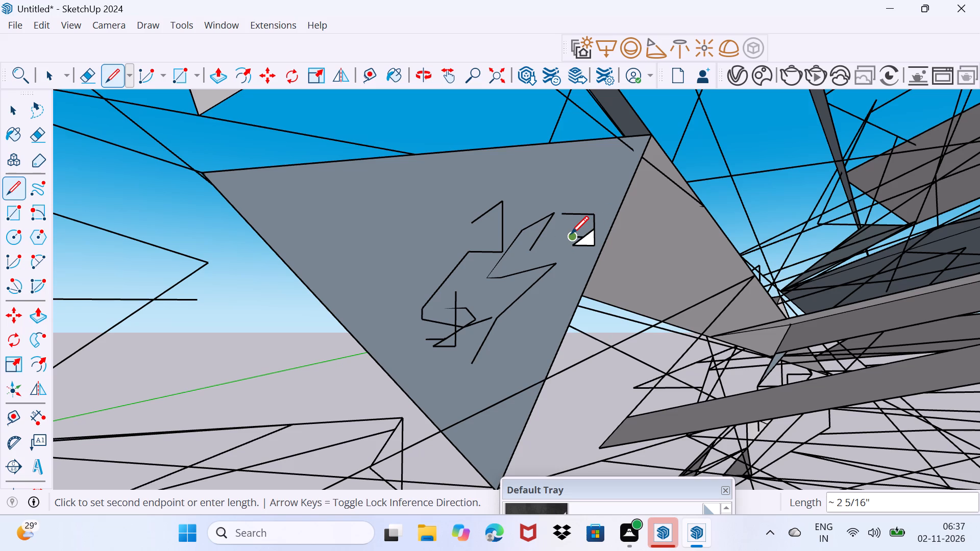
{"action": "left_click", "coordinate": [571, 234]}
{"action": "left_click", "coordinate": [546, 222]}
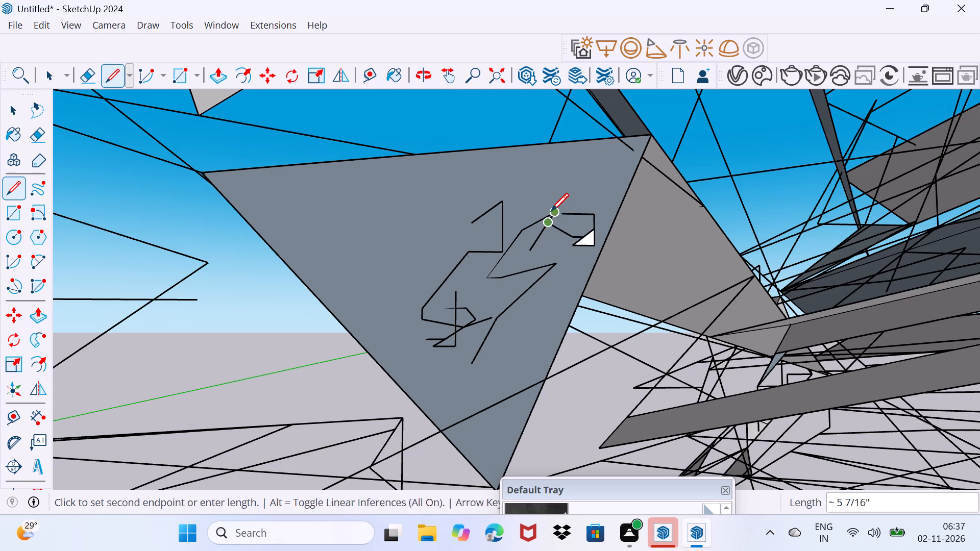
{"action": "left_click", "coordinate": [551, 211]}
{"action": "left_click", "coordinate": [547, 215]}
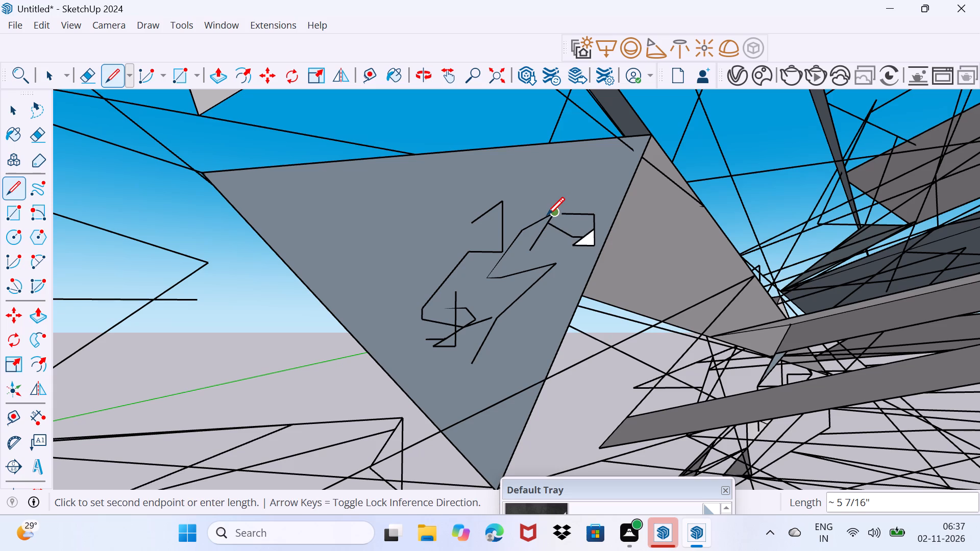
{"action": "triple_click", "coordinate": [547, 215]}
{"action": "double_click", "coordinate": [547, 214]}
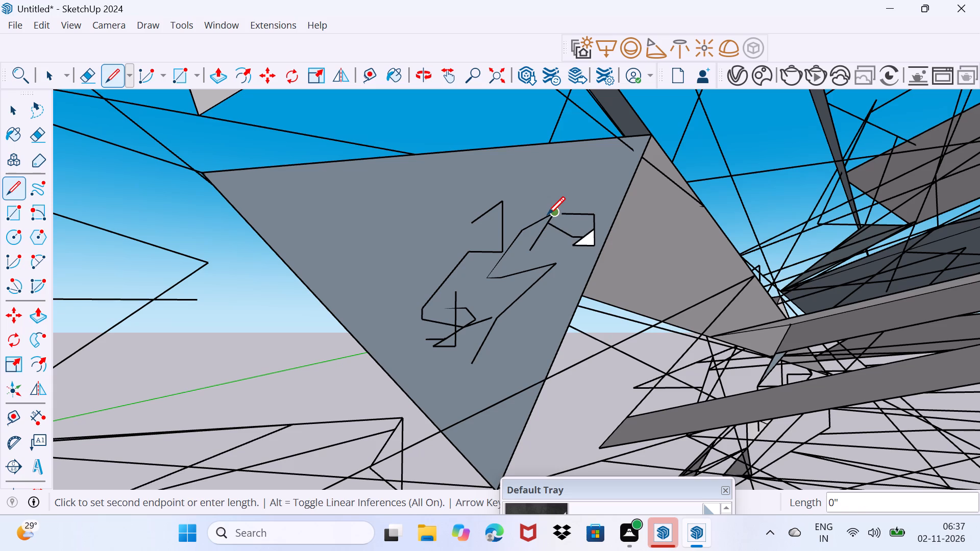
{"action": "left_click", "coordinate": [547, 214]}
{"action": "left_click", "coordinate": [540, 238]}
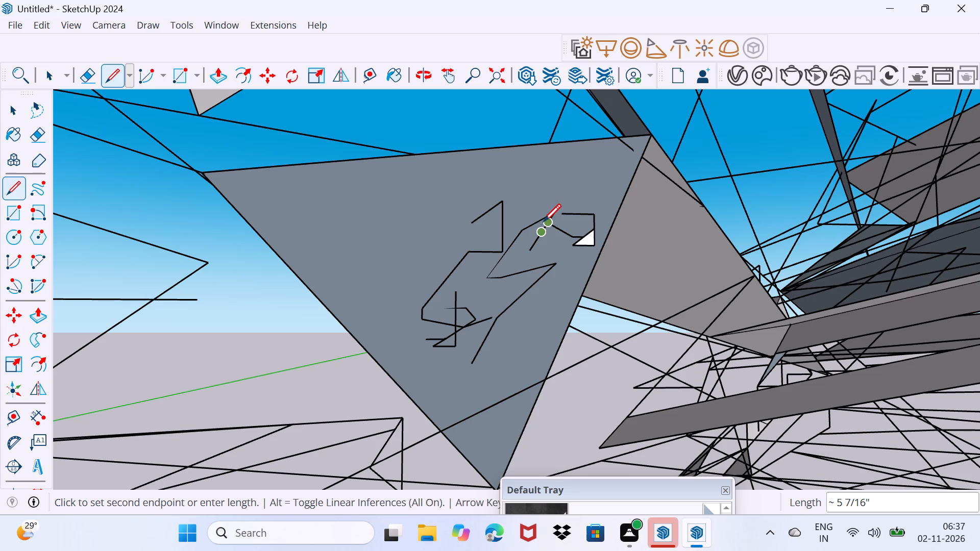
{"action": "left_click", "coordinate": [543, 221]}
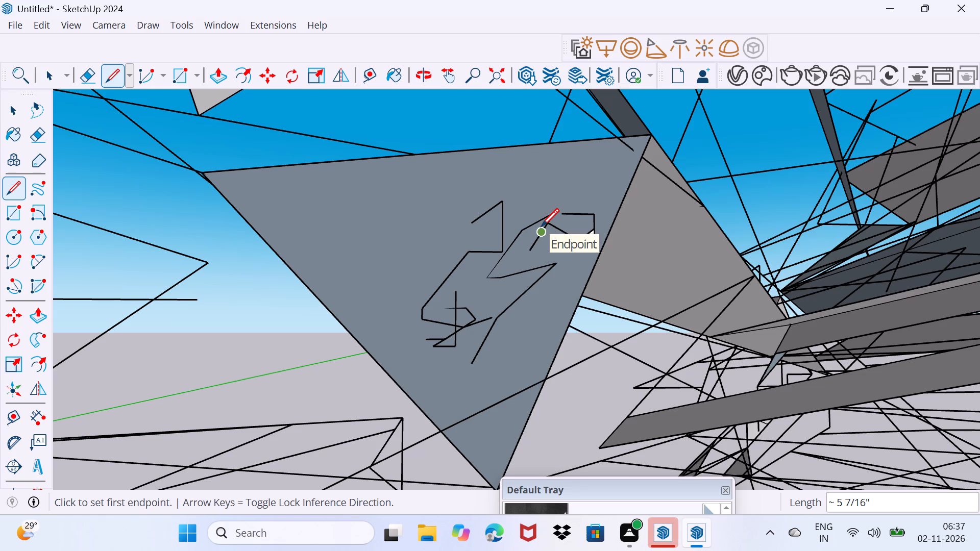
Draw a short vertical line about 7" long down from the zigzag's last short diagonal.
{"action": "left_click", "coordinate": [541, 226]}
{"action": "left_click", "coordinate": [540, 249]}
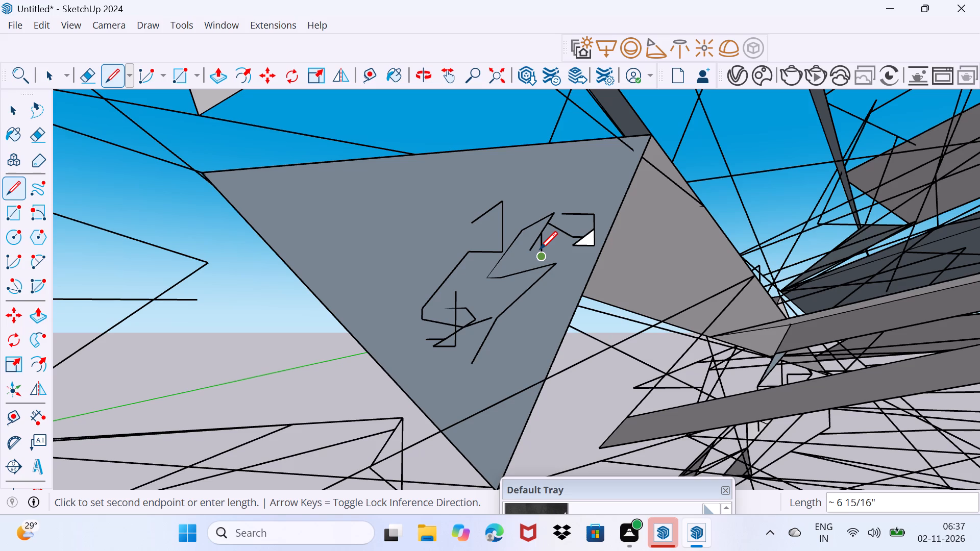
{"action": "left_click", "coordinate": [540, 249]}
{"action": "left_click", "coordinate": [548, 236]}
Draw a zigzag across the first polyline, starting with a segment about 1' long, with a 5' 10" diagonal, ending at the small hook.
{"action": "left_click", "coordinate": [521, 222]}
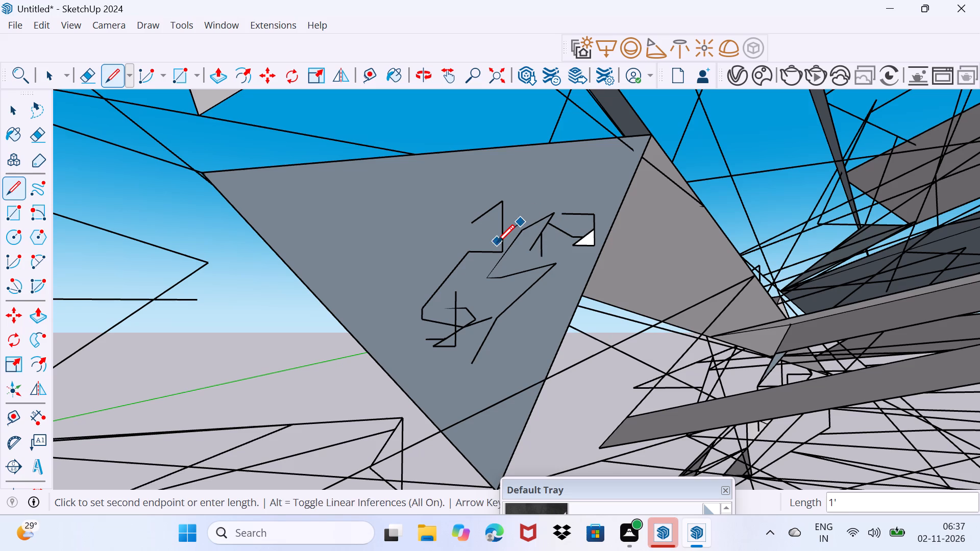
{"action": "left_click", "coordinate": [497, 242]}
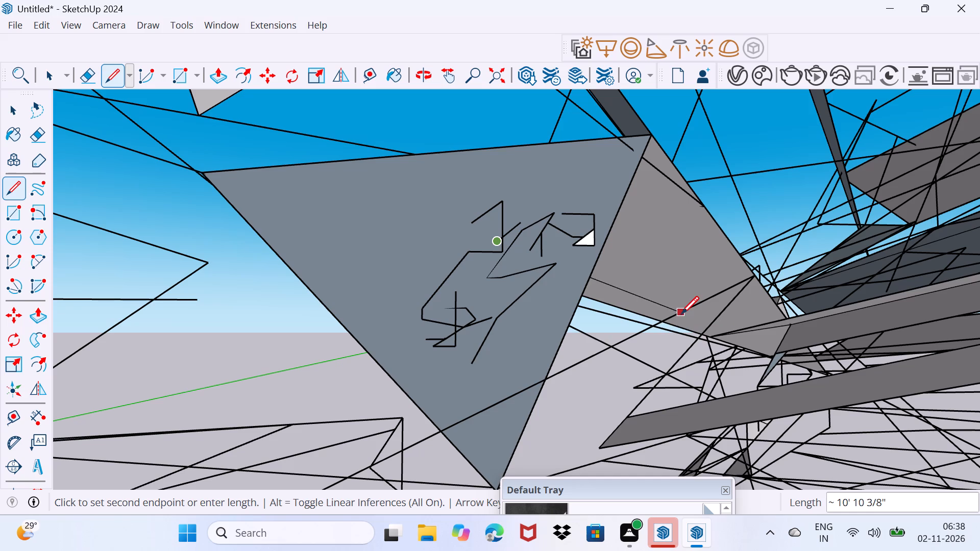
{"action": "scroll", "coordinate": [65, 548], "scroll_direction": "up", "scroll_amount": 1}
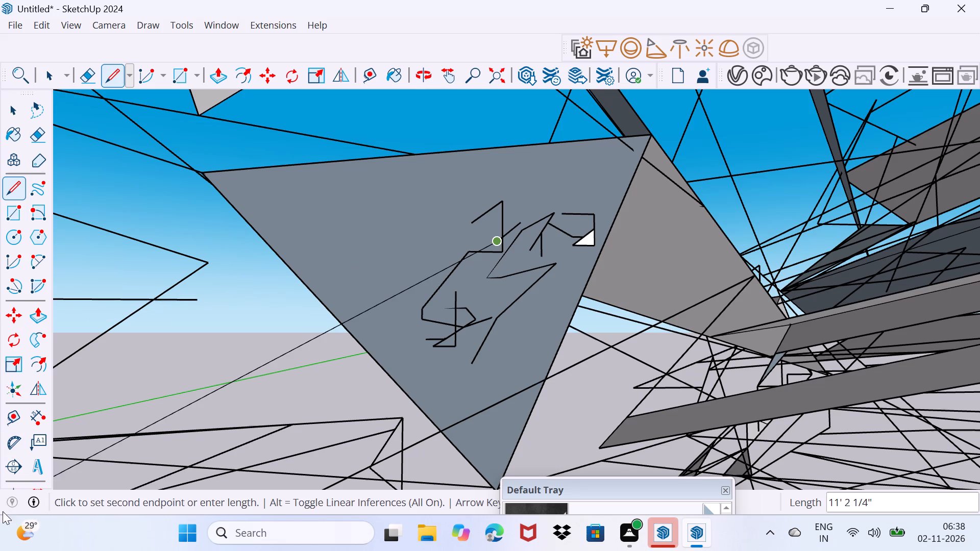
{"action": "left_click_drag", "start_coordinate": [436, 270], "coordinate": [435, 265]}
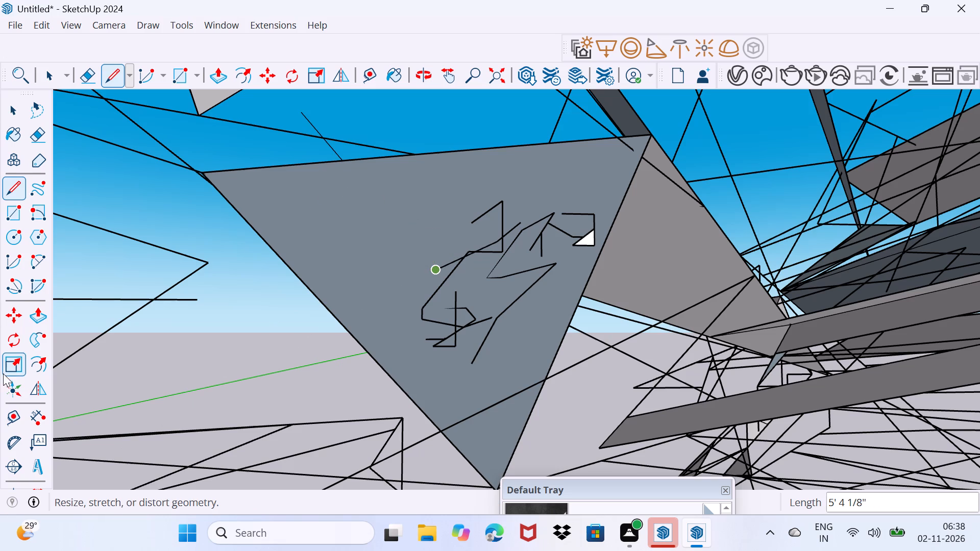
{"action": "left_click", "coordinate": [513, 337]}
{"action": "left_click", "coordinate": [445, 369]}
{"action": "left_click", "coordinate": [456, 344]}
{"action": "left_click", "coordinate": [483, 319]}
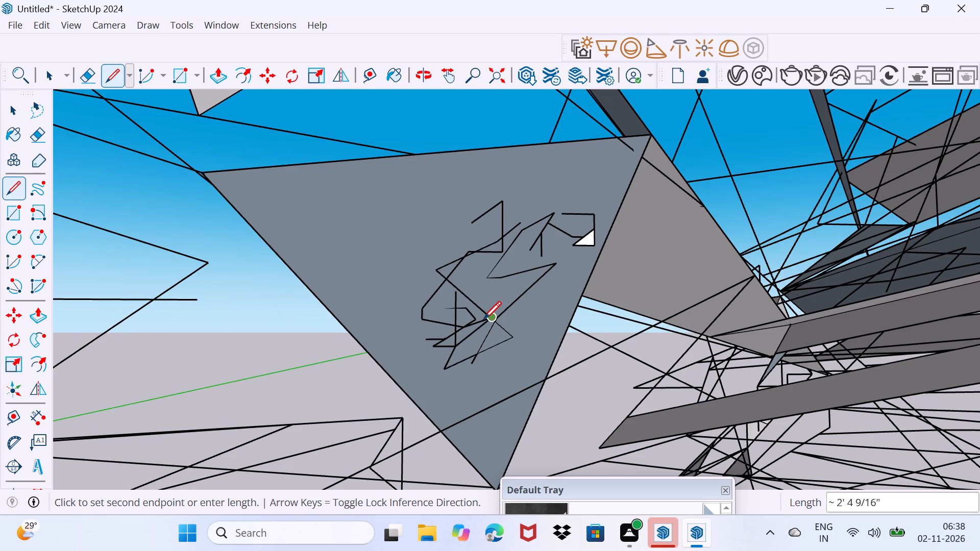
Continue the line around the outer side of the small hook as an angular outline, adding a chord up to its top corner.
{"action": "left_click", "coordinate": [400, 327]}
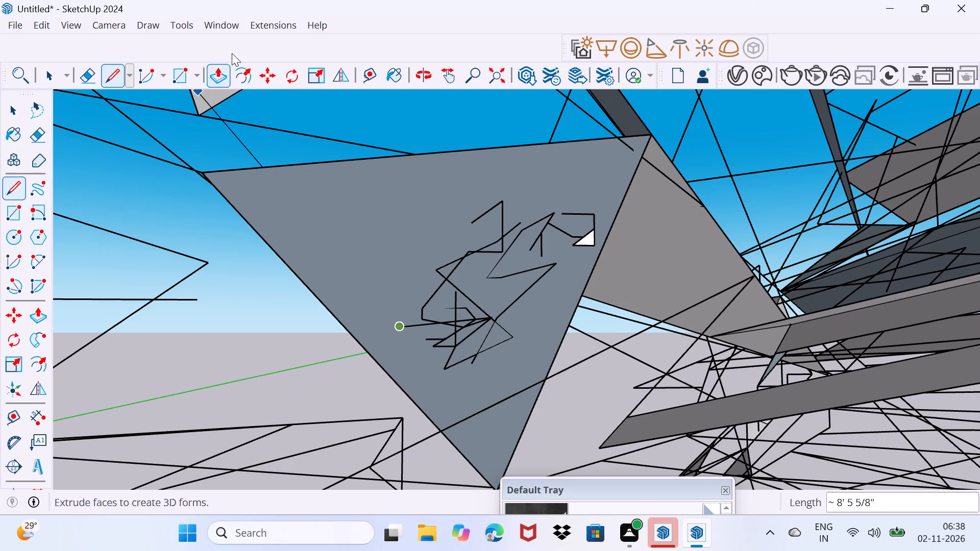
{"action": "left_click", "coordinate": [357, 280]}
{"action": "left_click", "coordinate": [408, 225]}
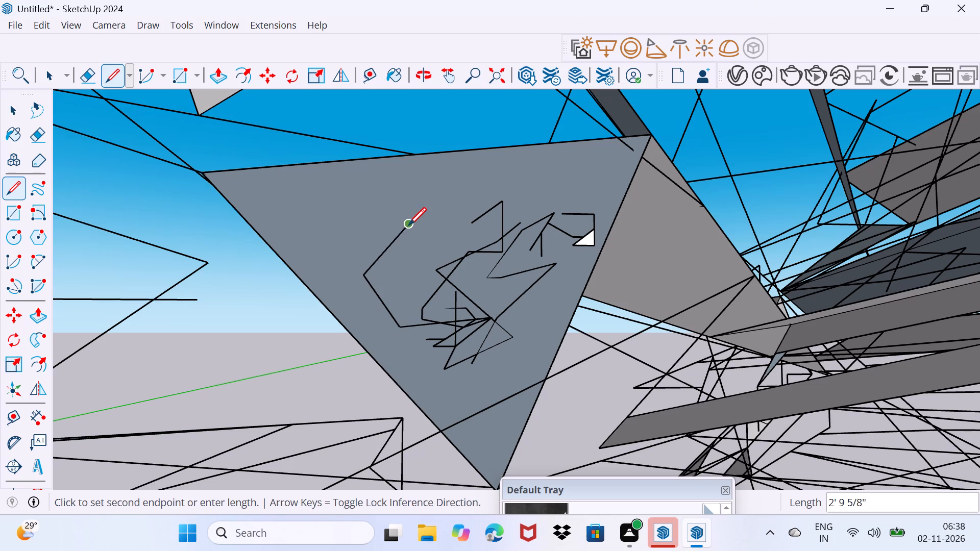
{"action": "left_click", "coordinate": [396, 242]}
{"action": "left_click", "coordinate": [386, 296]}
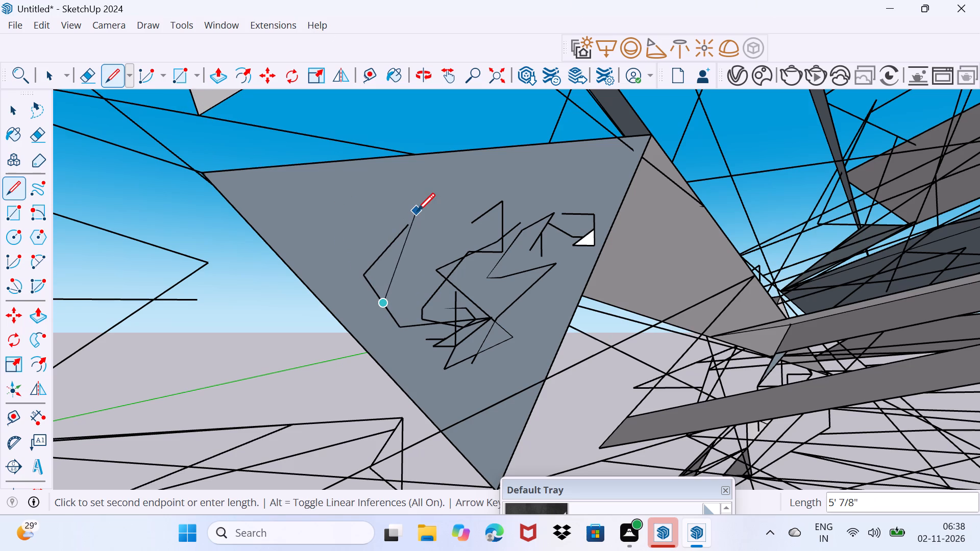
{"action": "left_click", "coordinate": [408, 220]}
Draw a short diagonal and an angled pair of segments above the outline, and connect the outline's top corner to the diagonal's upper end.
{"action": "left_click", "coordinate": [431, 214]}
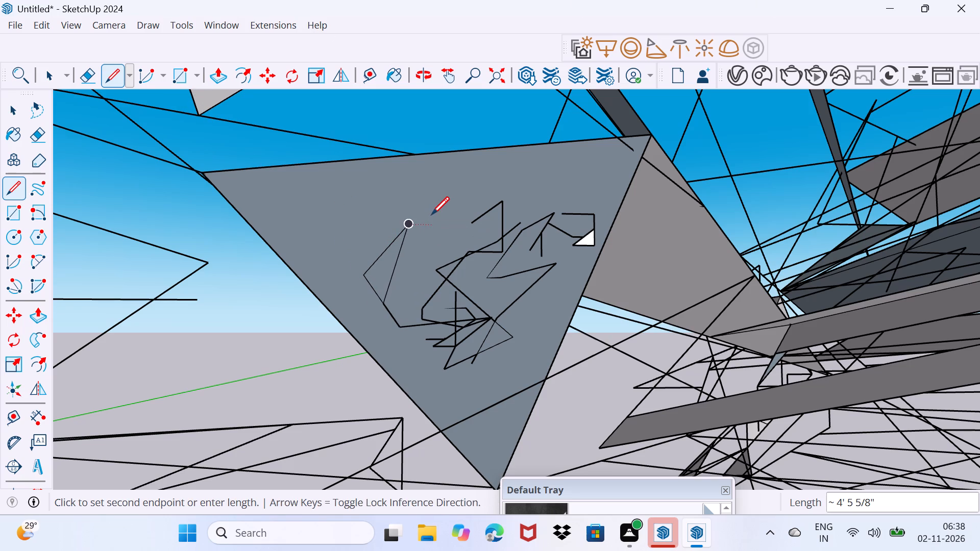
{"action": "left_click", "coordinate": [465, 197]}
{"action": "left_click", "coordinate": [443, 206]}
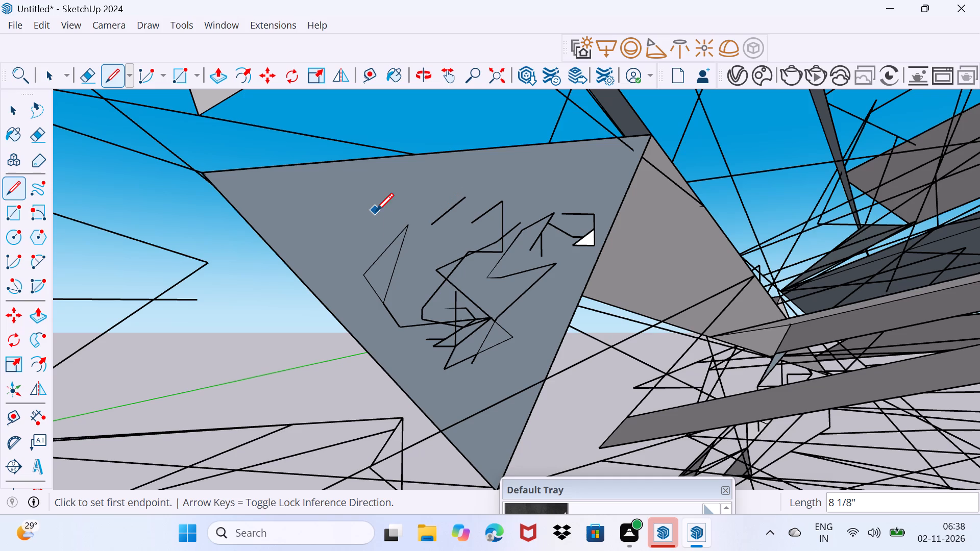
{"action": "left_click", "coordinate": [376, 211]}
{"action": "left_click", "coordinate": [406, 200]}
{"action": "left_click", "coordinate": [421, 191]}
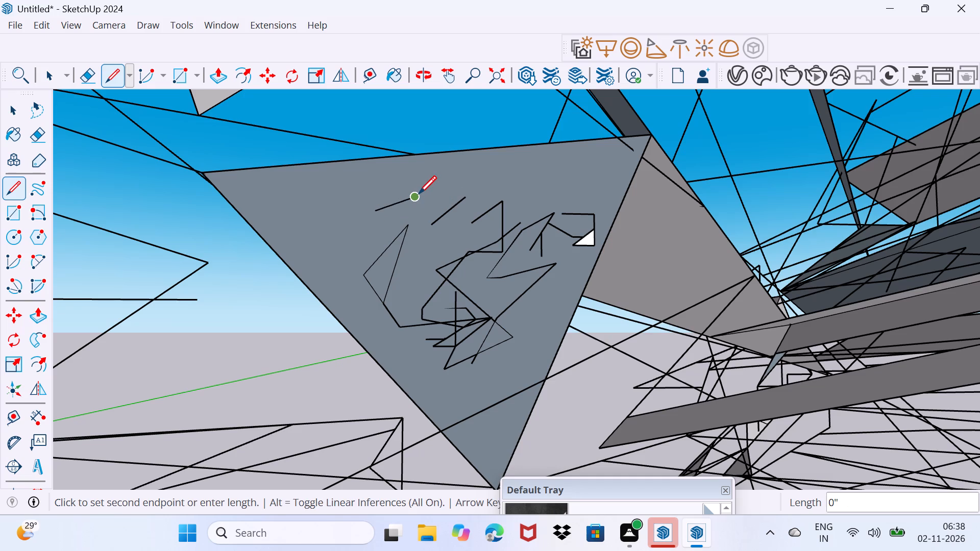
{"action": "left_click", "coordinate": [409, 220]}
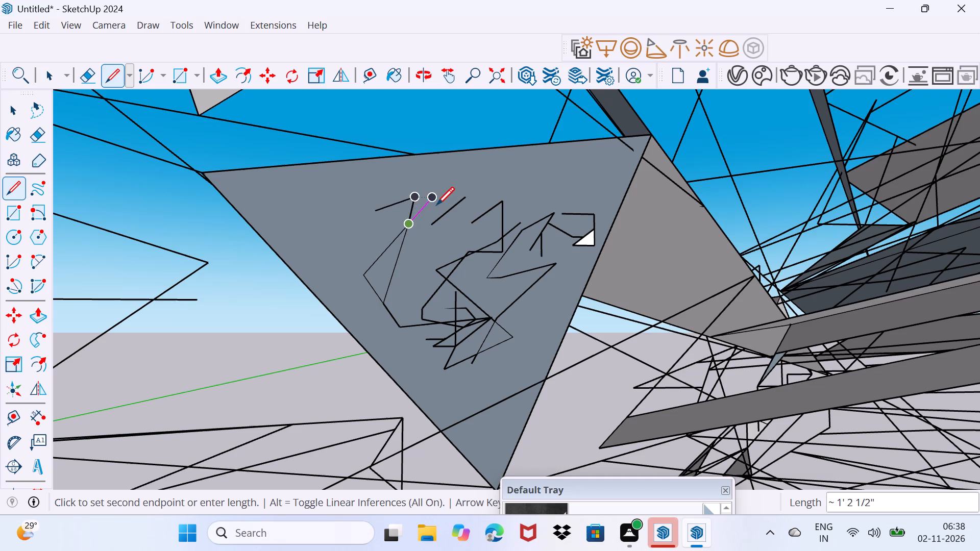
{"action": "left_click", "coordinate": [468, 198]}
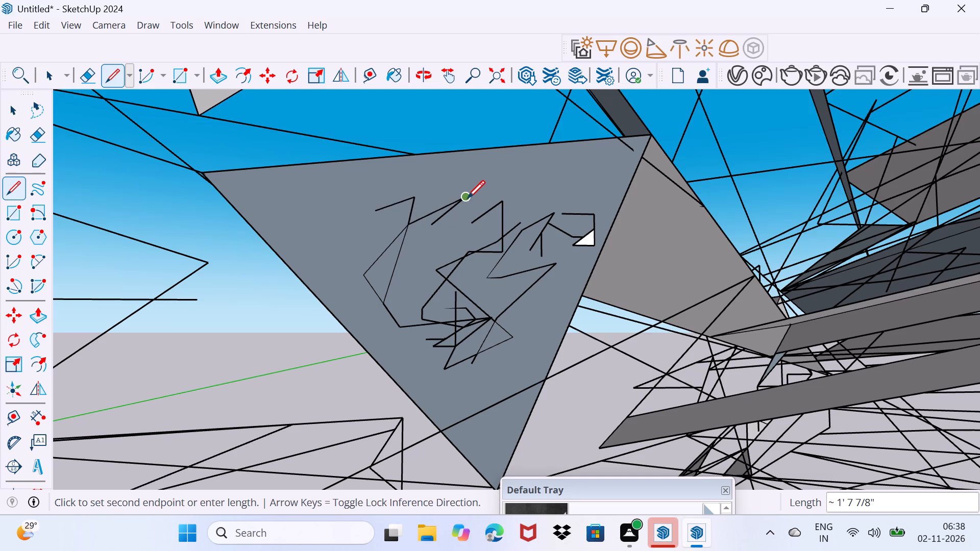
{"action": "left_click", "coordinate": [432, 208]}
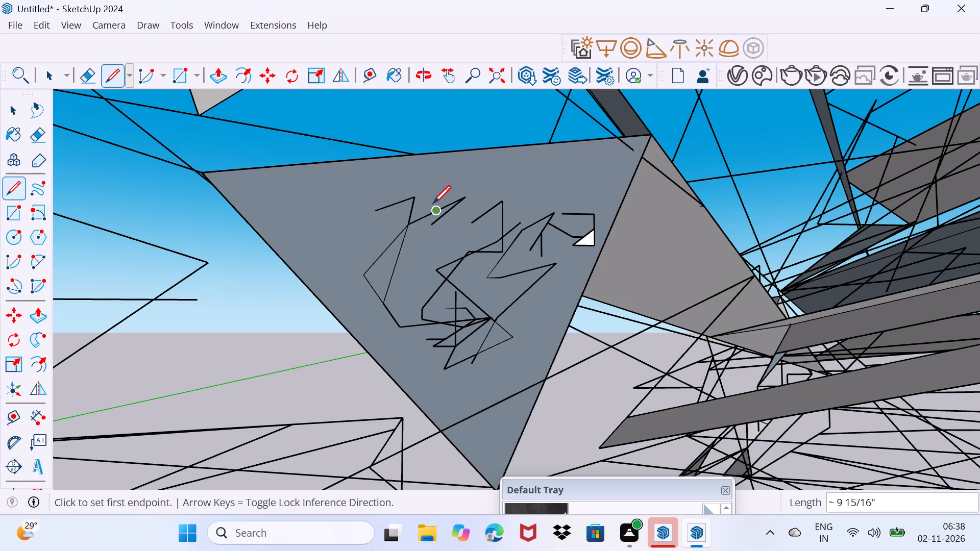
Draw a zigzag across the face's upper part, starting with a segment about 1' 10" long, rising to a peak and passing the slanted edge.
{"action": "left_click", "coordinate": [453, 180]}
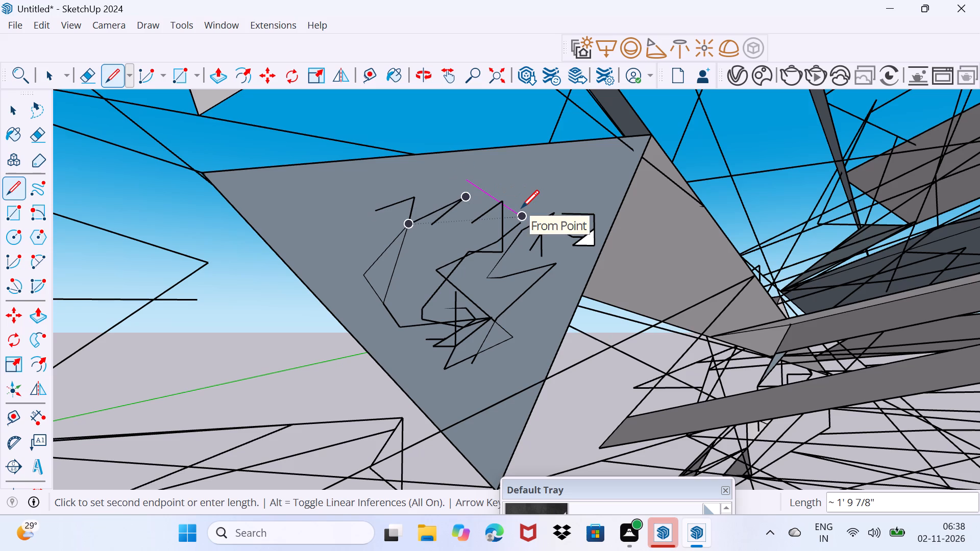
{"action": "left_click", "coordinate": [521, 208]}
{"action": "scroll", "coordinate": [521, 208], "scroll_direction": "up", "scroll_amount": 1}
{"action": "left_click", "coordinate": [521, 208]}
{"action": "left_click", "coordinate": [556, 176]}
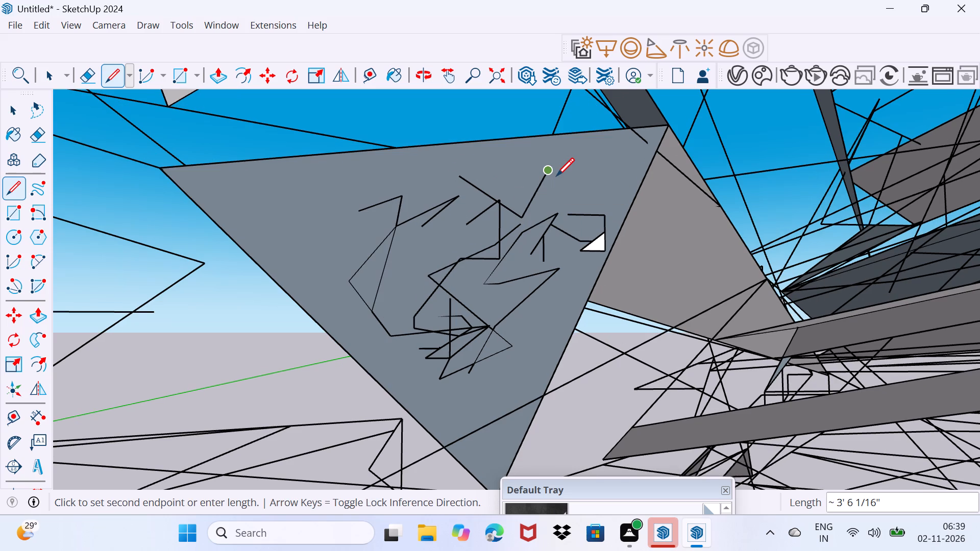
{"action": "left_click", "coordinate": [556, 176]}
{"action": "left_click", "coordinate": [563, 205]}
{"action": "double_click", "coordinate": [566, 203]}
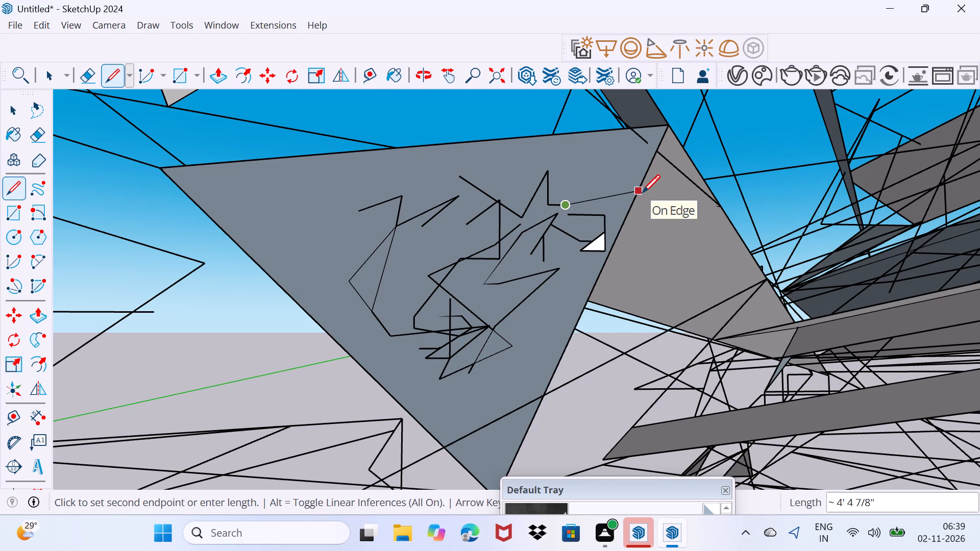
{"action": "left_click", "coordinate": [636, 226]}
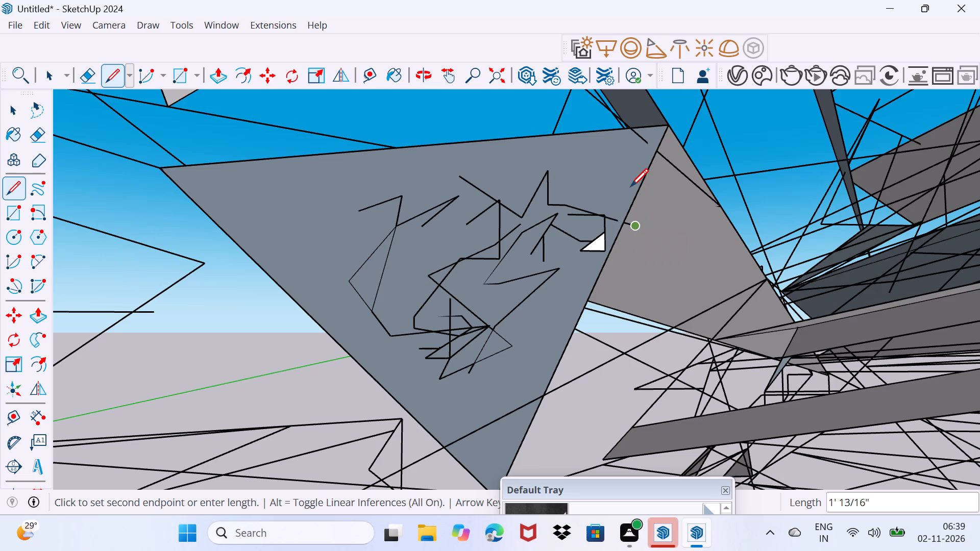
{"action": "left_click", "coordinate": [630, 186]}
{"action": "left_click", "coordinate": [606, 194]}
{"action": "left_click", "coordinate": [606, 194]}
Draw a zigzag towards the face's left corner, starting with a diagonal about 3' 4" long and narrowing to short segments.
{"action": "left_click", "coordinate": [475, 208]}
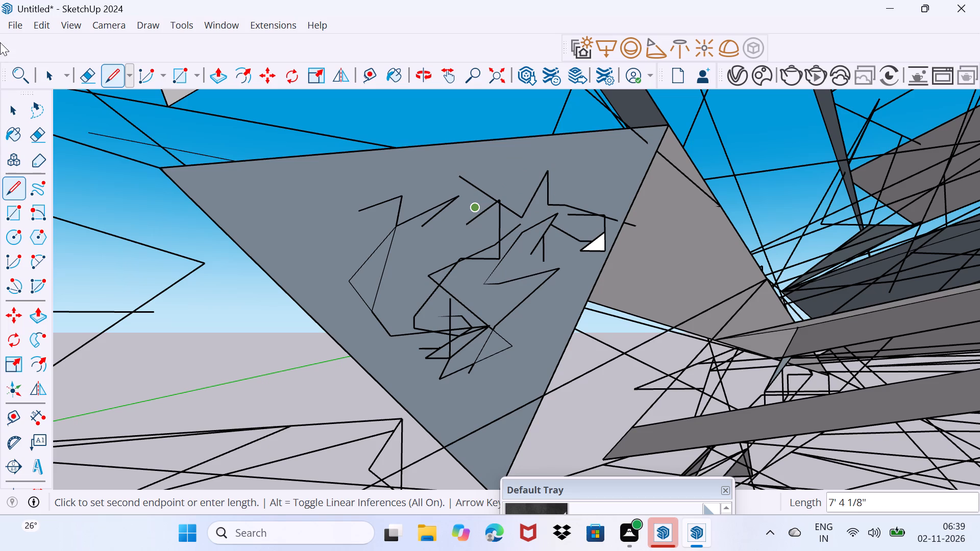
{"action": "left_click", "coordinate": [347, 258]}
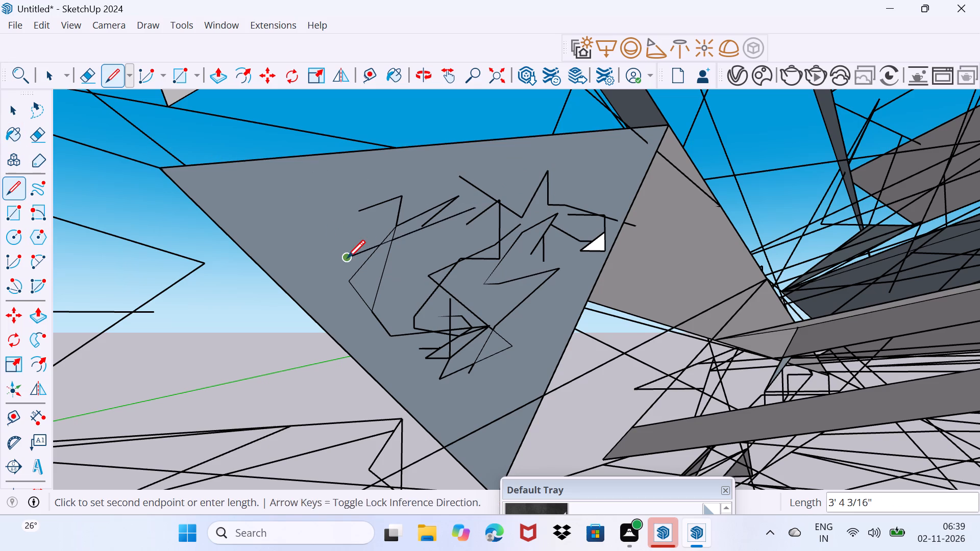
{"action": "left_click", "coordinate": [363, 235]}
{"action": "left_click", "coordinate": [314, 219]}
{"action": "left_click", "coordinate": [319, 198]}
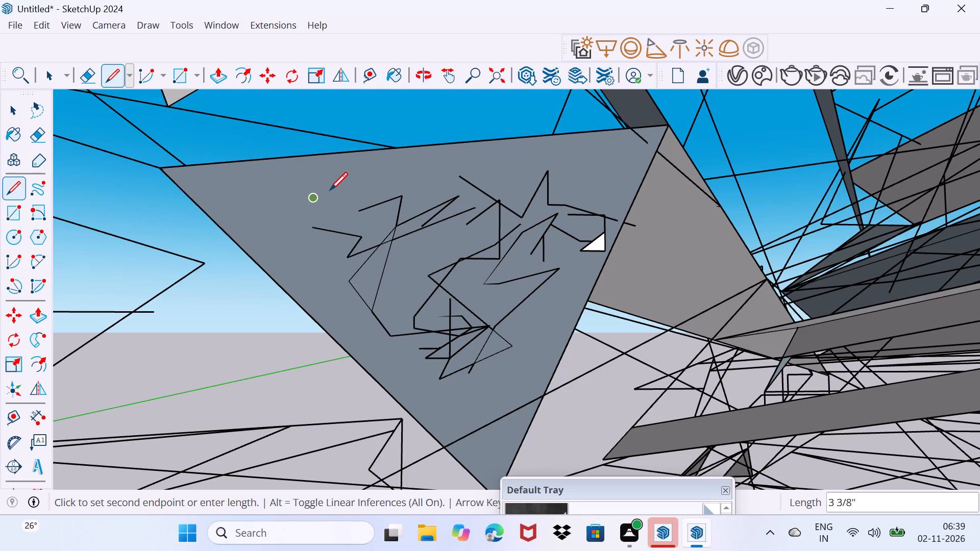
{"action": "left_click", "coordinate": [330, 190]}
{"action": "left_click_drag", "start_coordinate": [313, 229], "coordinate": [322, 217]}
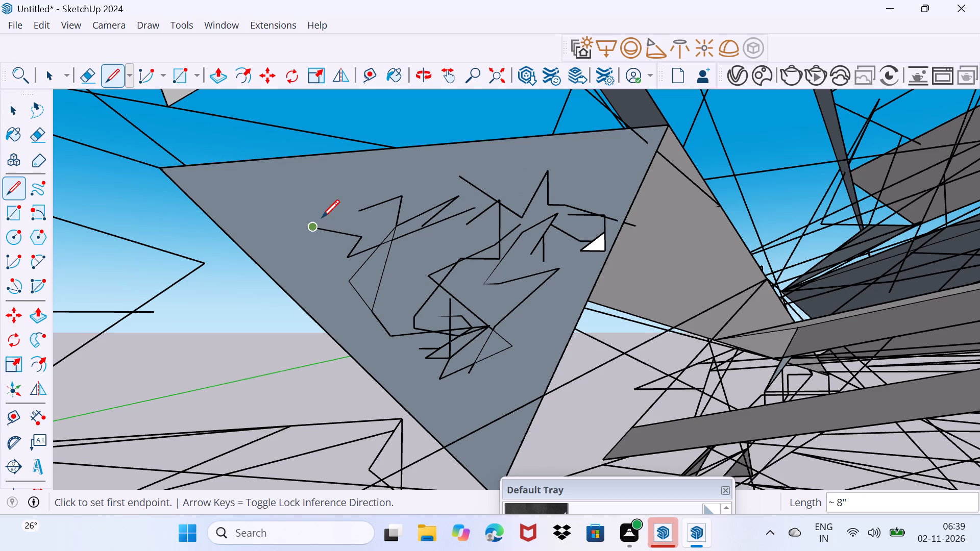
{"action": "left_click_drag", "start_coordinate": [322, 217], "coordinate": [319, 222]}
{"action": "left_click", "coordinate": [329, 203]}
{"action": "left_click", "coordinate": [307, 234]}
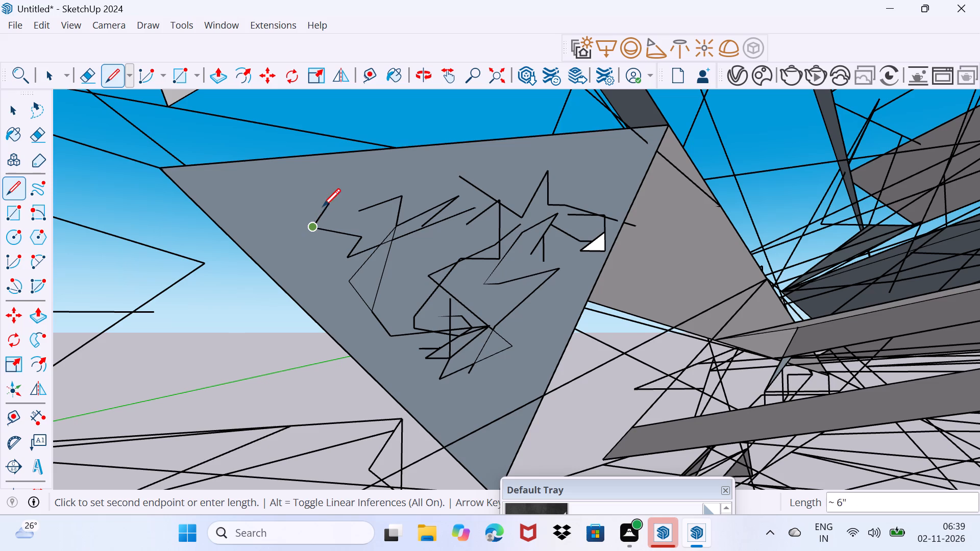
{"action": "left_click", "coordinate": [324, 203]}
{"action": "left_click", "coordinate": [316, 197]}
{"action": "left_click", "coordinate": [334, 204]}
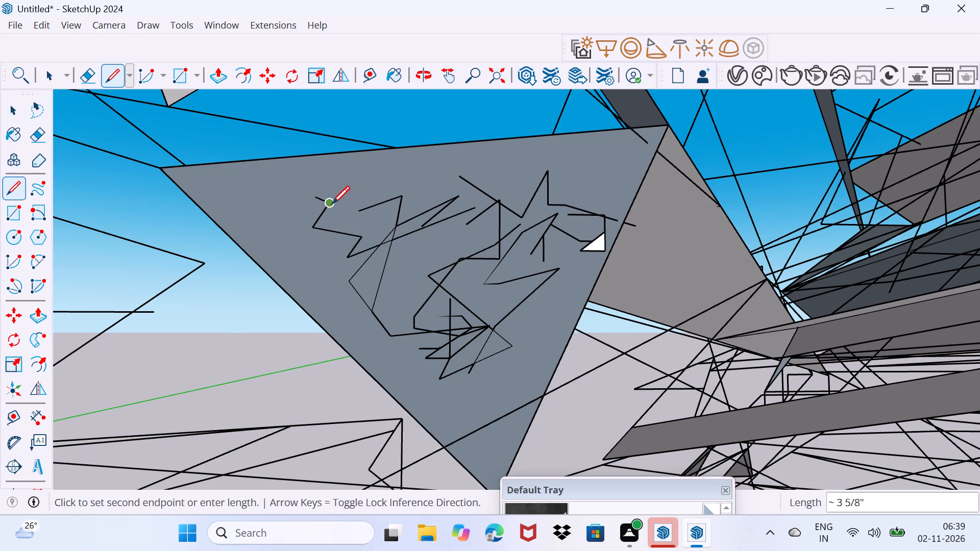
Extend the zigzag's end into an angular outline, with a rising diagonal about 8" long, a flat top and a small notch.
{"action": "left_click", "coordinate": [316, 201]}
{"action": "left_click", "coordinate": [304, 198]}
{"action": "left_click", "coordinate": [287, 196]}
{"action": "left_click", "coordinate": [303, 181]}
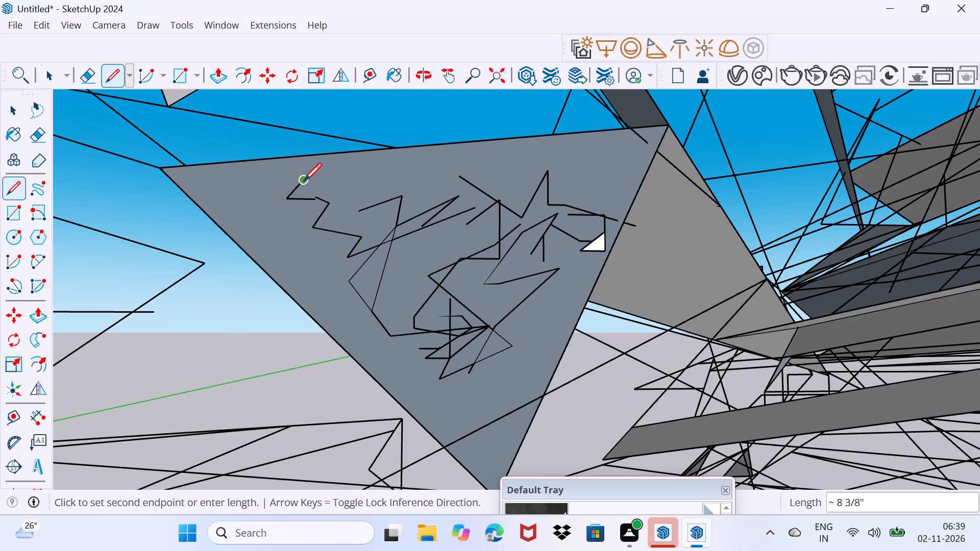
{"action": "left_click", "coordinate": [324, 169]}
{"action": "left_click", "coordinate": [339, 195]}
{"action": "left_click", "coordinate": [340, 194]}
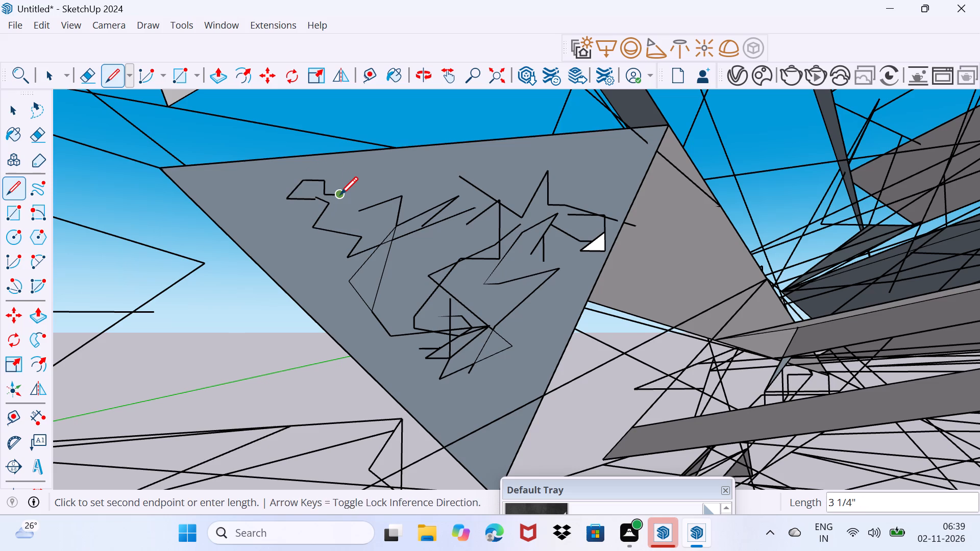
Close the notch beside the outline into a small square, with a top segment about 4 5/8" long.
{"action": "left_click", "coordinate": [335, 183]}
{"action": "left_click", "coordinate": [344, 179]}
{"action": "left_click", "coordinate": [344, 179]}
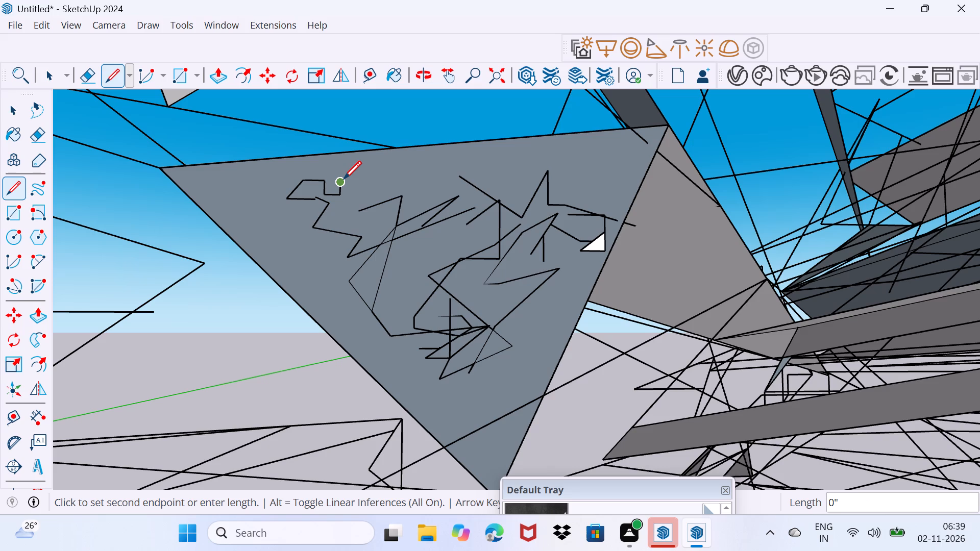
{"action": "left_click", "coordinate": [344, 179]}
{"action": "left_click", "coordinate": [344, 179]}
{"action": "left_click", "coordinate": [340, 189]}
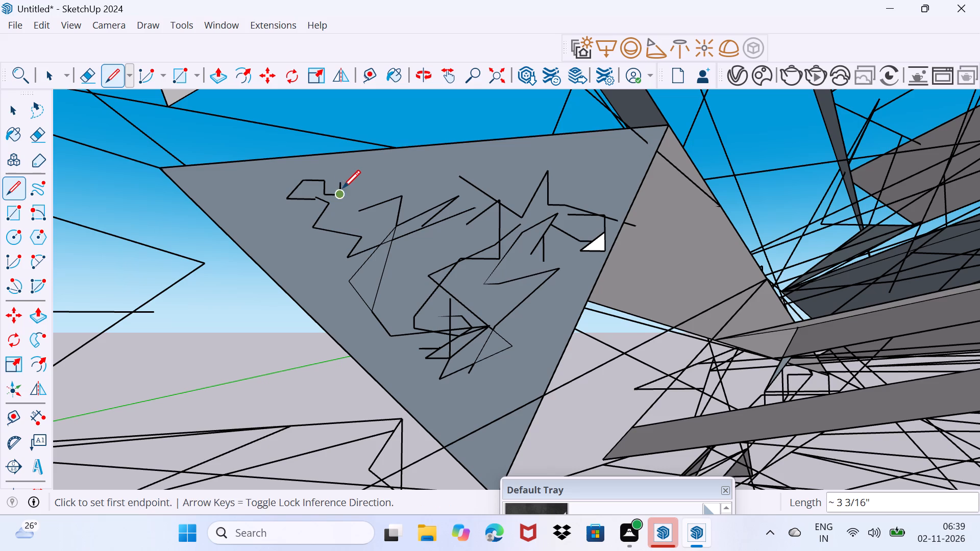
{"action": "left_click", "coordinate": [344, 188]}
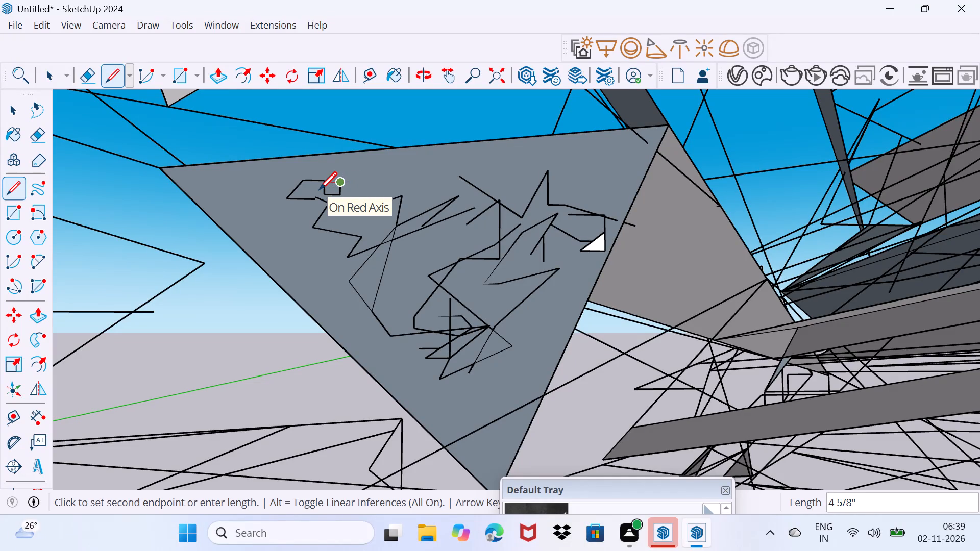
{"action": "left_click", "coordinate": [319, 189]}
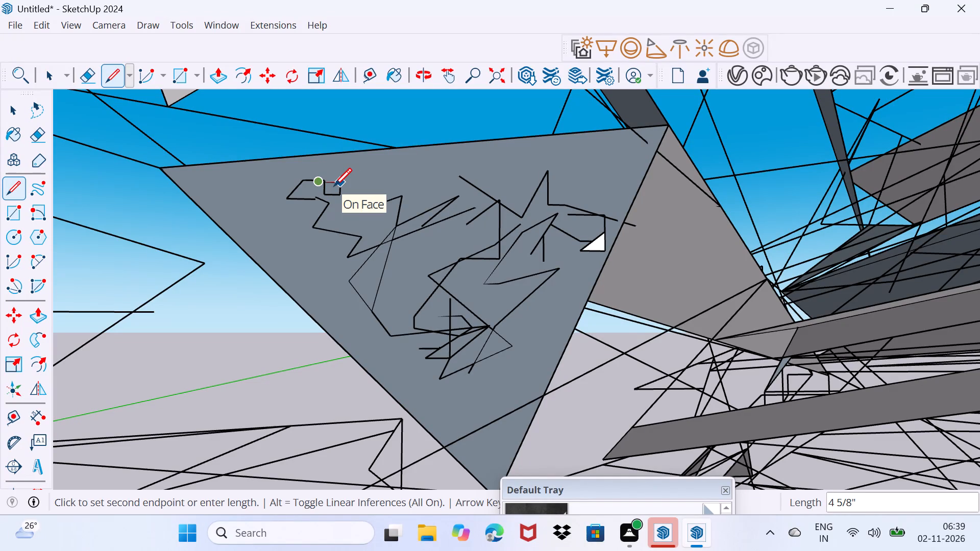
{"action": "left_click", "coordinate": [334, 186]}
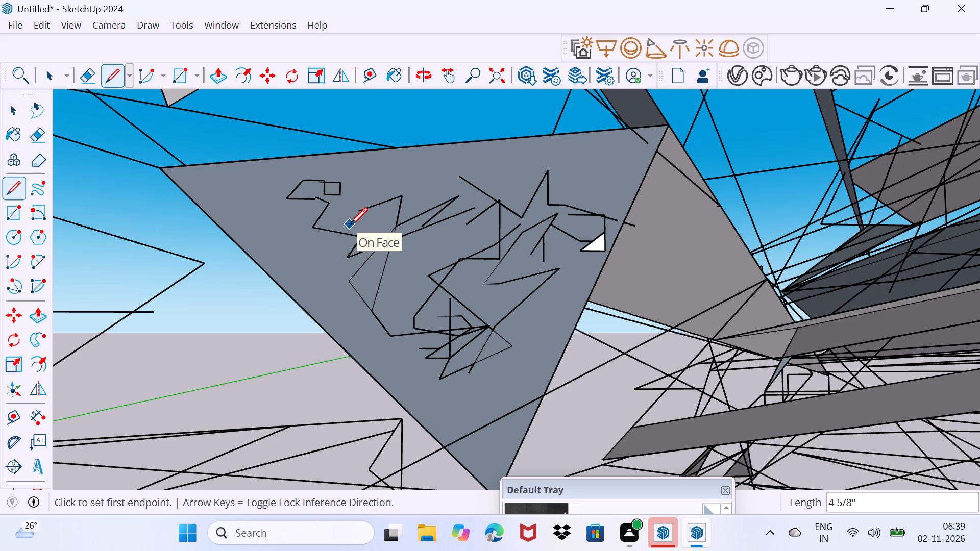
Draw a short diagonal from inside the left-hand triangular outline, and continue it as a horizontal segment towards the face's middle.
{"action": "left_click", "coordinate": [375, 273]}
{"action": "left_click", "coordinate": [389, 258]}
{"action": "left_click", "coordinate": [429, 252]}
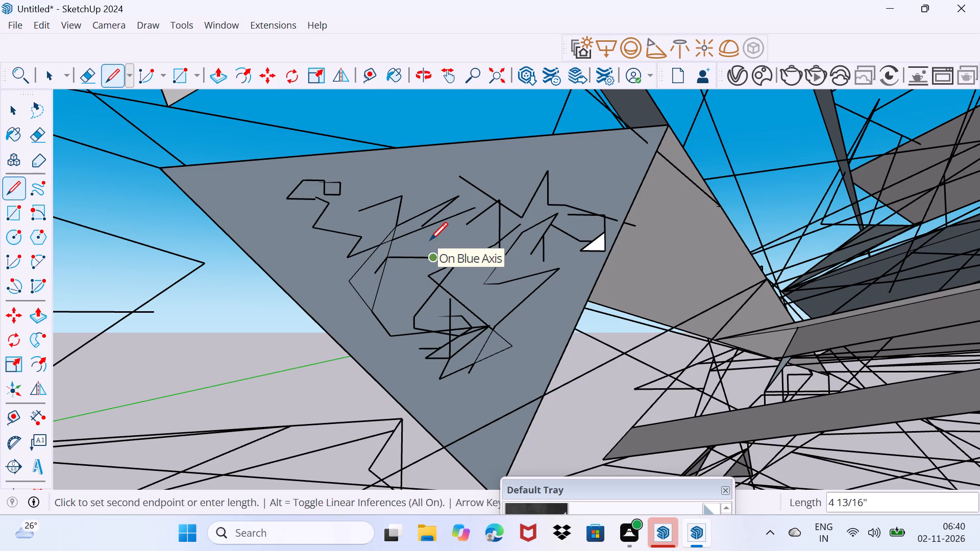
{"action": "left_click", "coordinate": [430, 239]}
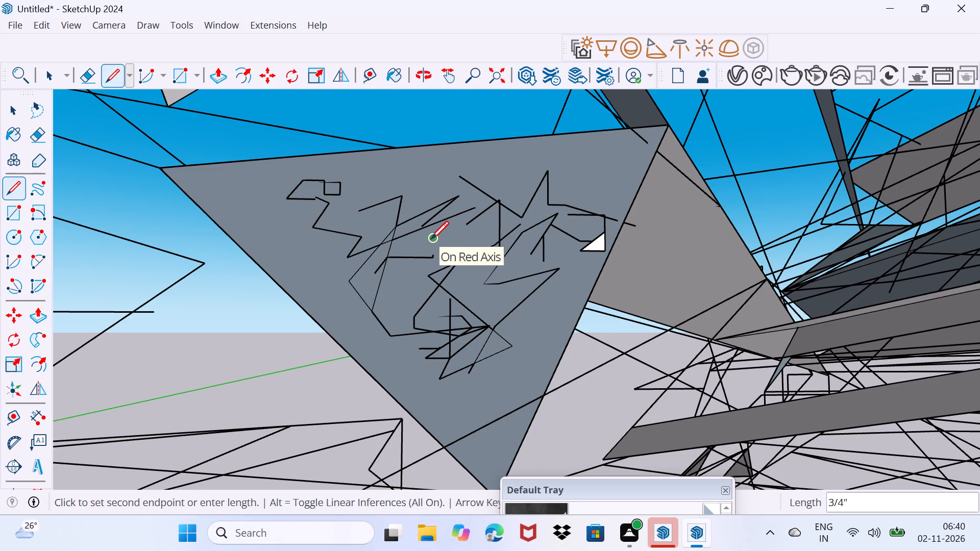
{"action": "left_click", "coordinate": [431, 239]}
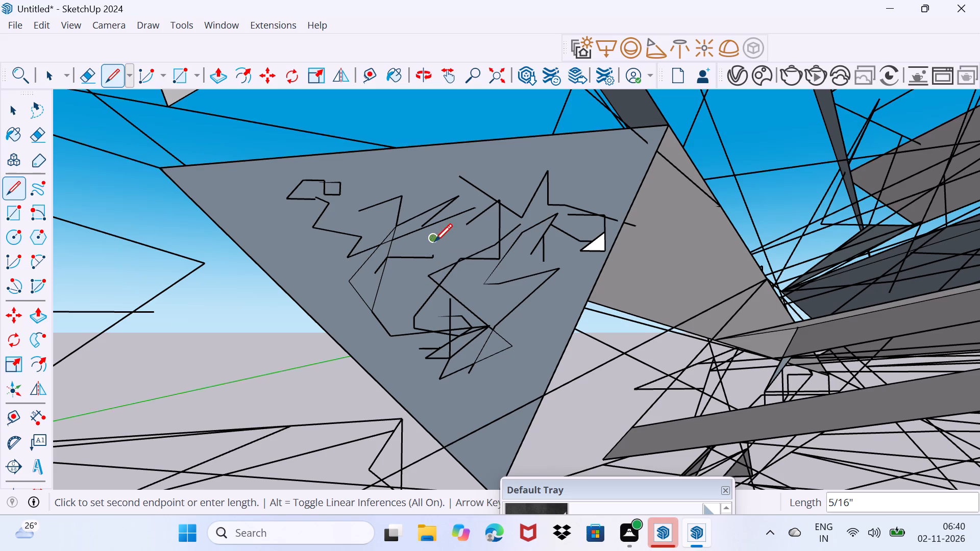
Draw a short vertical in the face's middle, a long segment towards the white triangle, and a segment back down from it.
{"action": "left_click", "coordinate": [495, 227]}
{"action": "left_click", "coordinate": [491, 252]}
{"action": "left_click", "coordinate": [497, 248]}
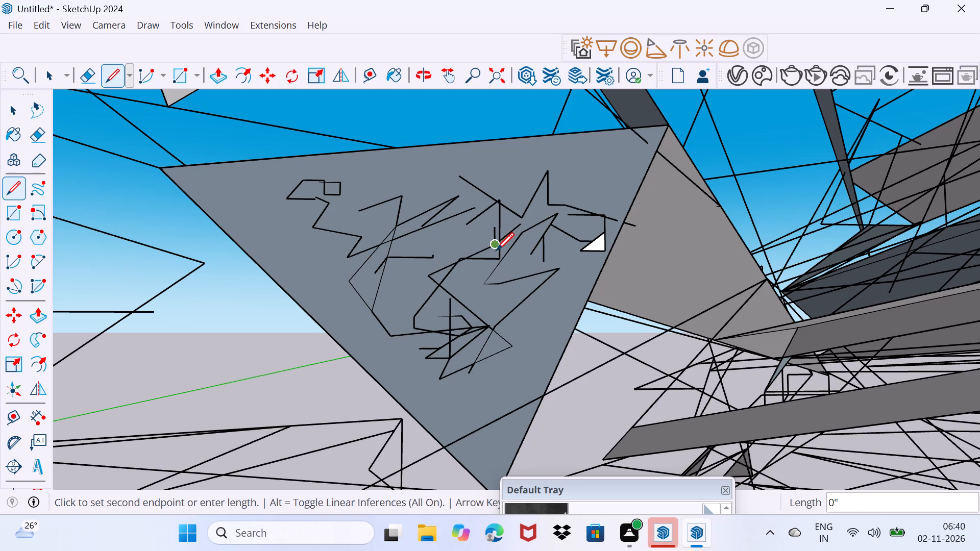
{"action": "left_click", "coordinate": [496, 249]}
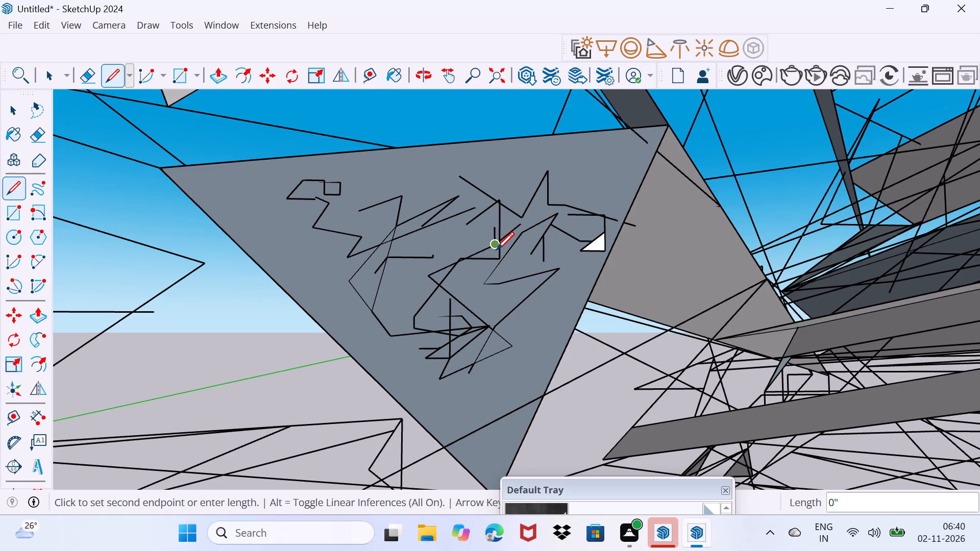
{"action": "left_click", "coordinate": [496, 249]}
{"action": "left_click", "coordinate": [583, 228]}
{"action": "left_click", "coordinate": [552, 273]}
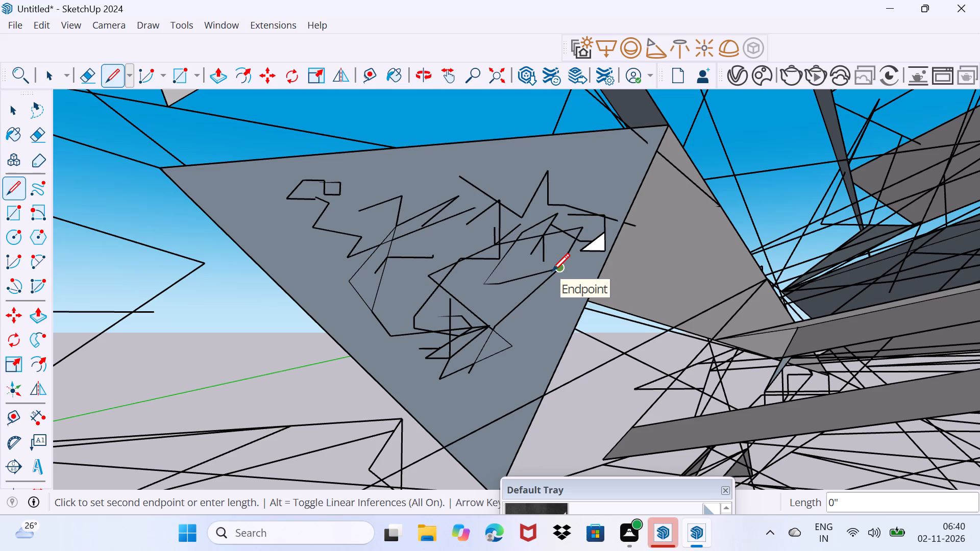
Draw a diagonal to the white triangle's corner and a bent line beside the slanted edge, ending at the lower zigzag's junction.
{"action": "left_click", "coordinate": [552, 271]}
{"action": "left_click", "coordinate": [583, 251]}
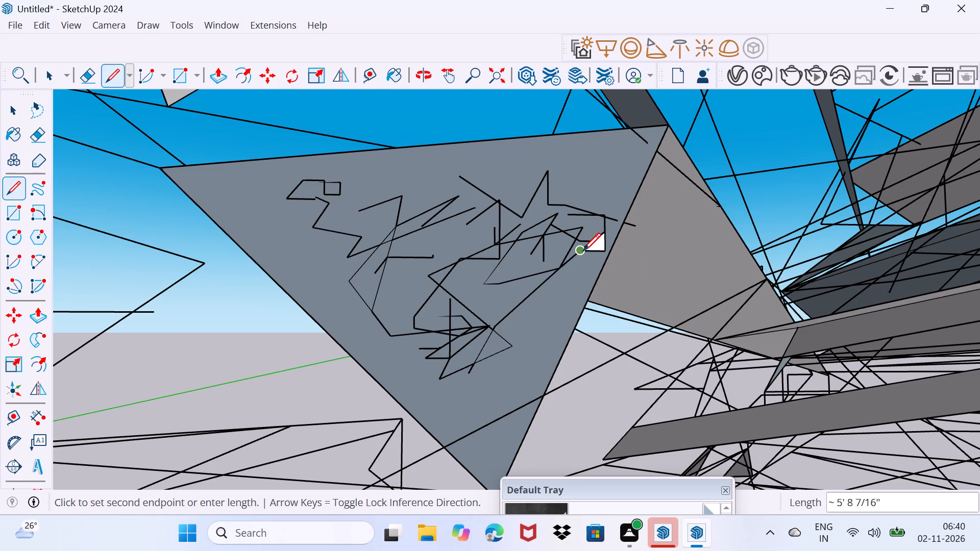
{"action": "left_click", "coordinate": [561, 282]}
{"action": "left_click", "coordinate": [565, 275]}
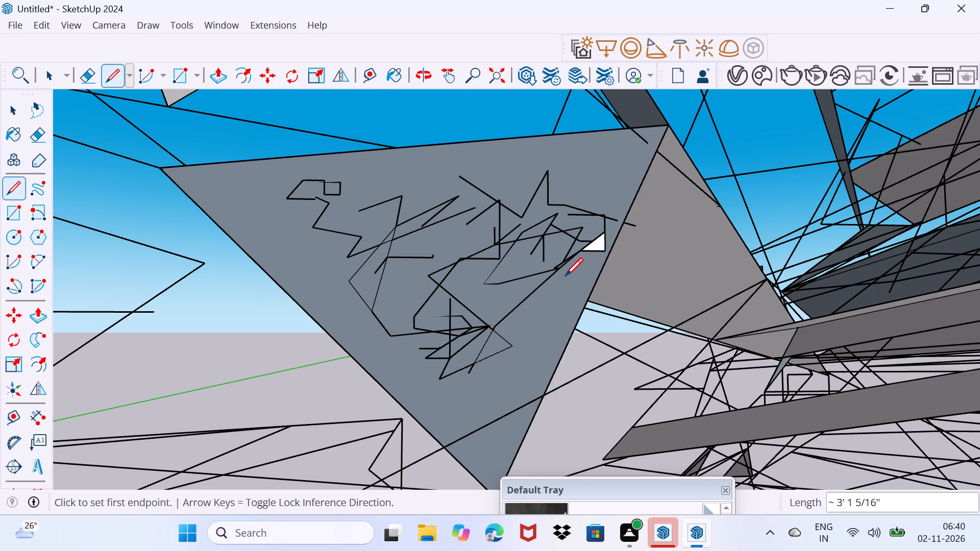
{"action": "left_click", "coordinate": [565, 275]}
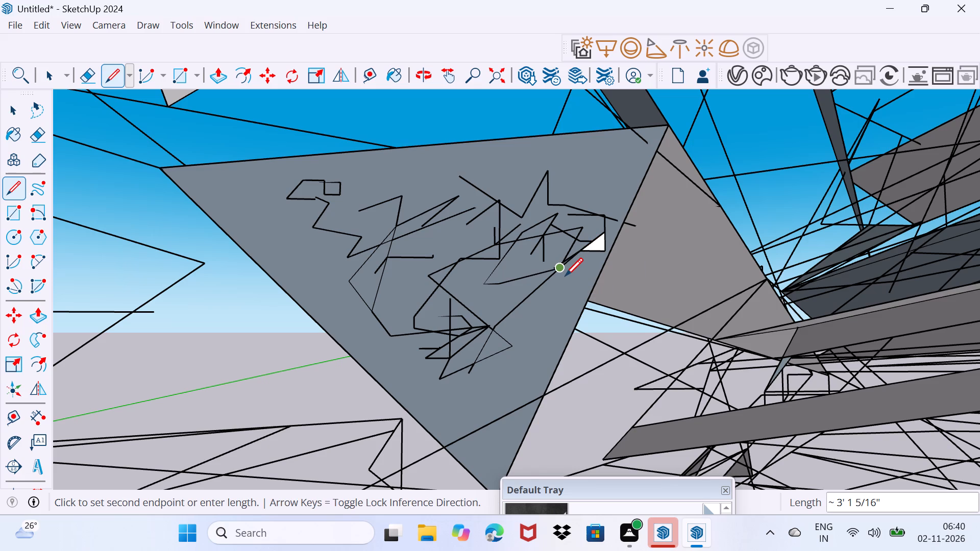
{"action": "left_click", "coordinate": [565, 275]}
{"action": "left_click", "coordinate": [579, 268]}
{"action": "left_click", "coordinate": [545, 316]}
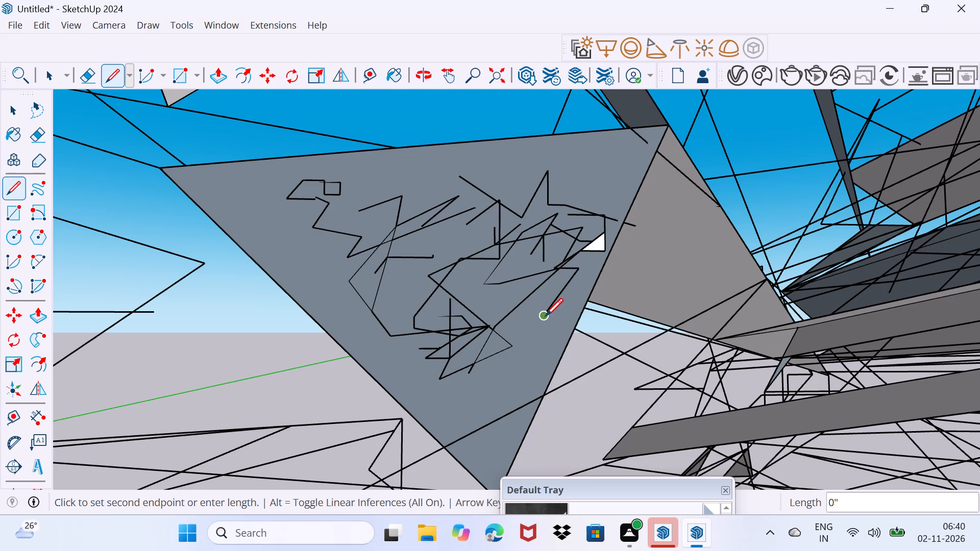
{"action": "left_click", "coordinate": [548, 305]}
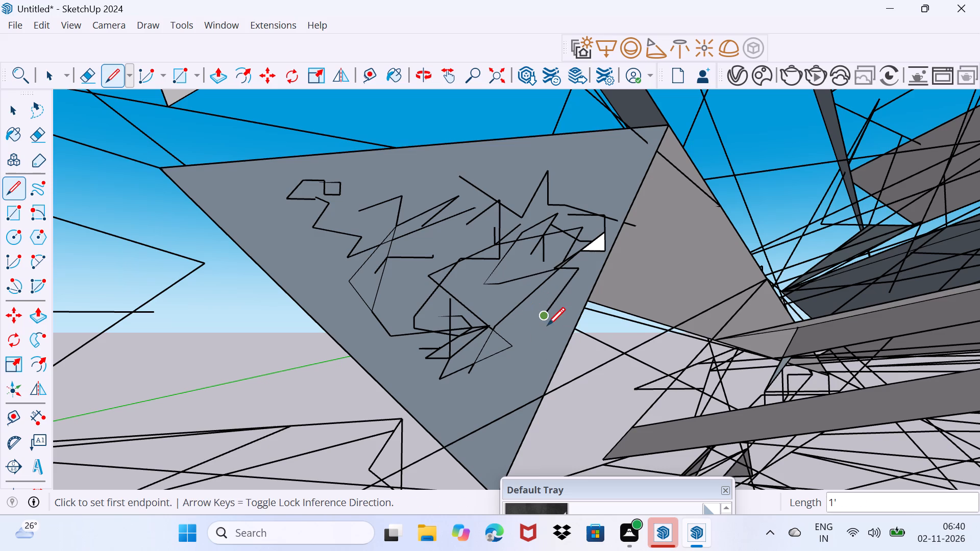
{"action": "left_click", "coordinate": [547, 320]}
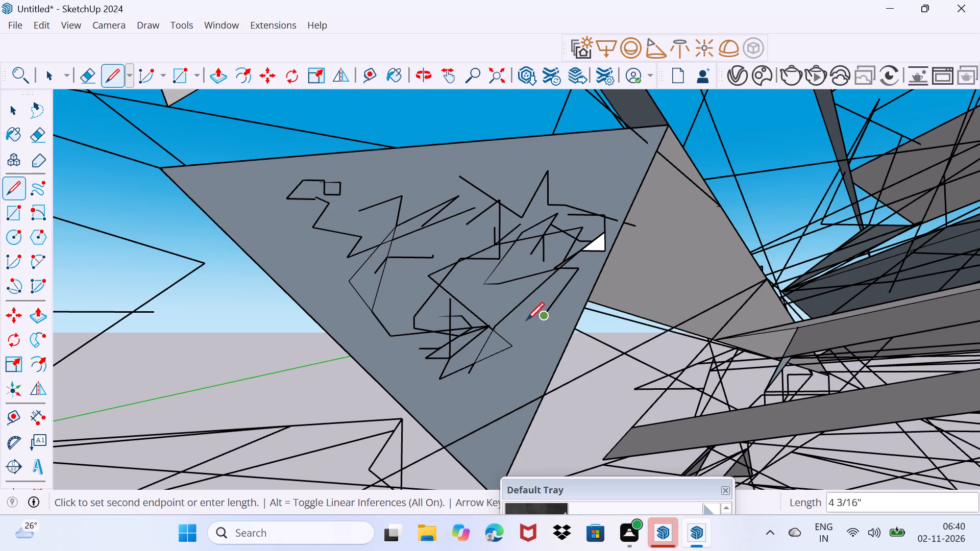
{"action": "left_click", "coordinate": [502, 320]}
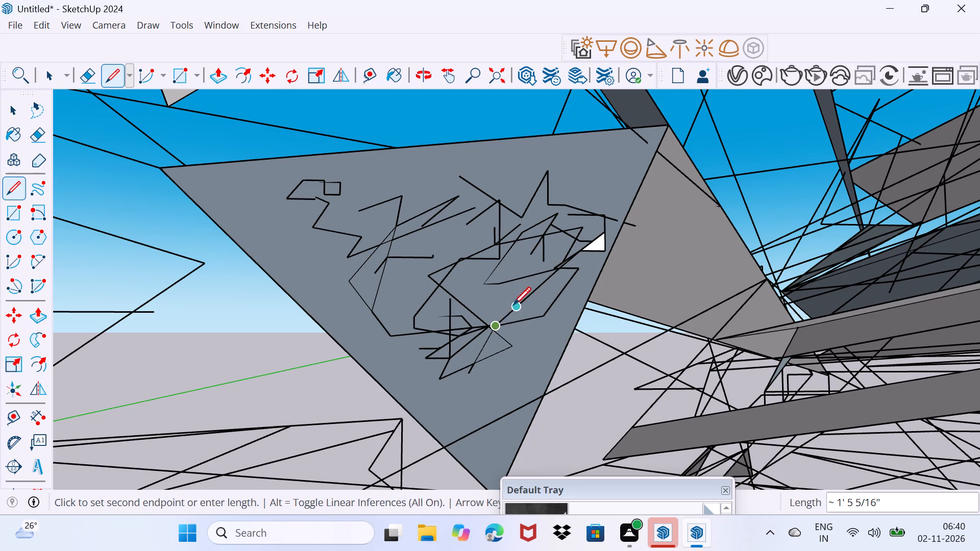
Continue from the junction up to the inner corner, across about 1' 5" to the polyline's outer corner, and up a diagonal.
{"action": "left_click", "coordinate": [485, 281]}
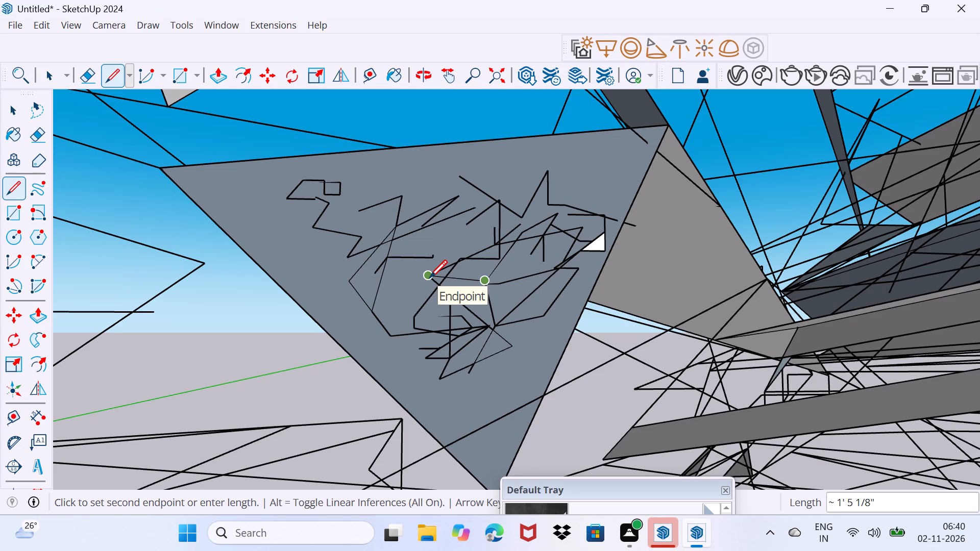
{"action": "left_click", "coordinate": [429, 278]}
{"action": "left_click", "coordinate": [469, 247]}
{"action": "left_click", "coordinate": [460, 260]}
{"action": "left_click", "coordinate": [462, 258]}
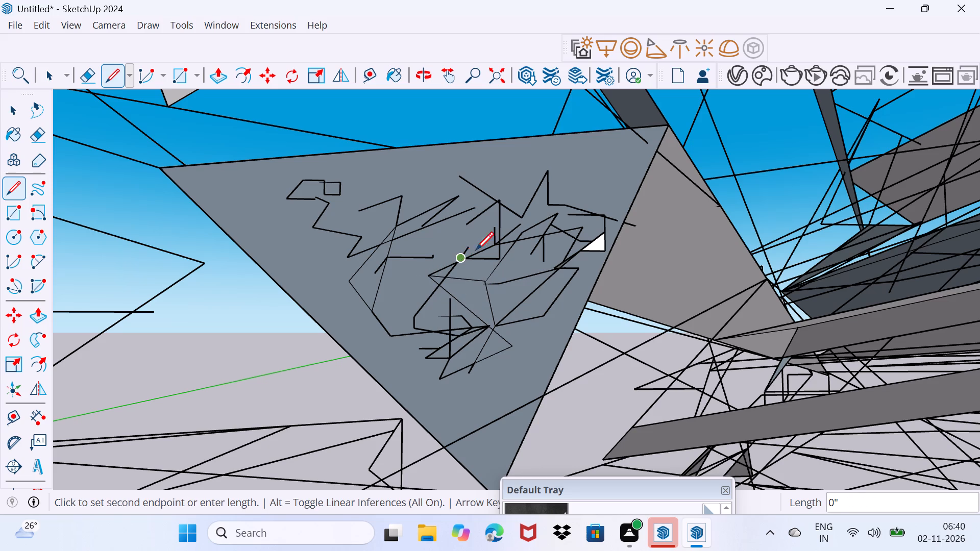
Draw a rising chain of short segments across the middle polyline, ending with a downward segment about 10" long.
{"action": "left_click", "coordinate": [481, 246]}
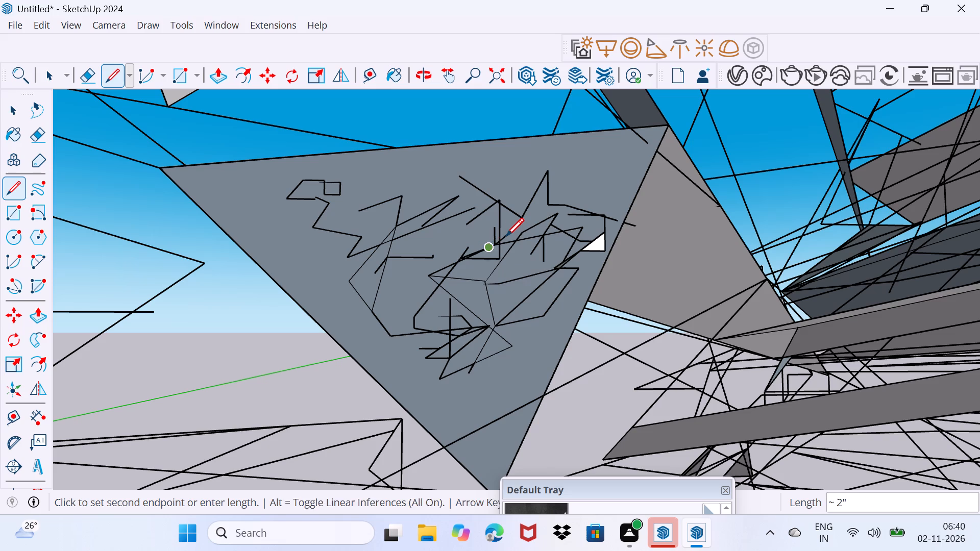
{"action": "left_click", "coordinate": [506, 236]}
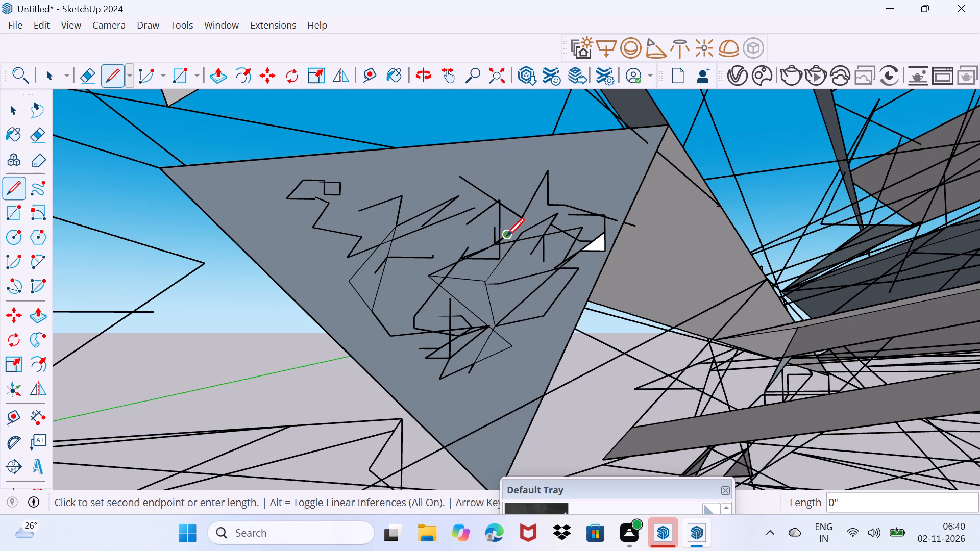
{"action": "left_click", "coordinate": [506, 236]}
{"action": "left_click", "coordinate": [506, 236]}
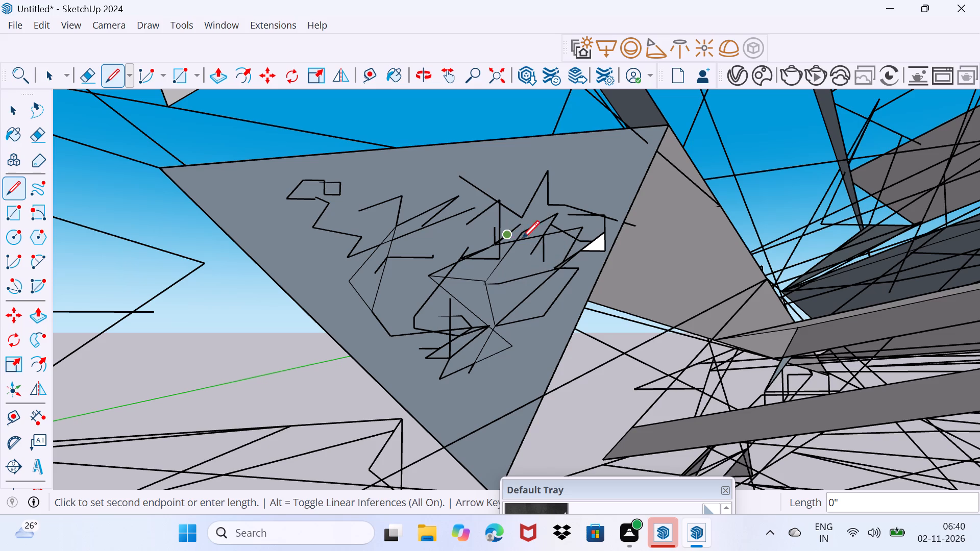
{"action": "left_click", "coordinate": [533, 243]}
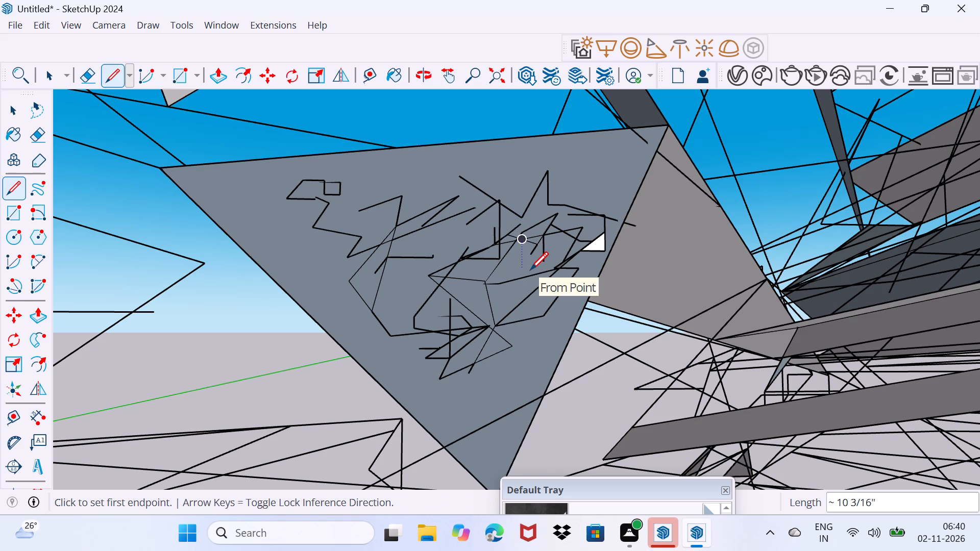
Draw a short horizontal segment in the face's middle and continue from its inner end with a rising segment about 1' 2" long.
{"action": "left_click", "coordinate": [530, 269]}
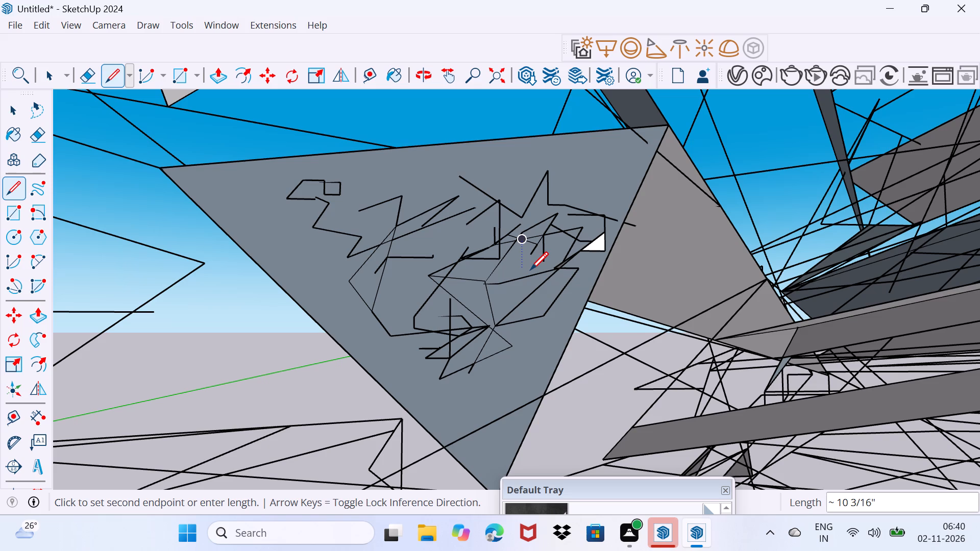
{"action": "left_click", "coordinate": [530, 269]}
{"action": "left_click", "coordinate": [489, 271]}
{"action": "left_click", "coordinate": [500, 261]}
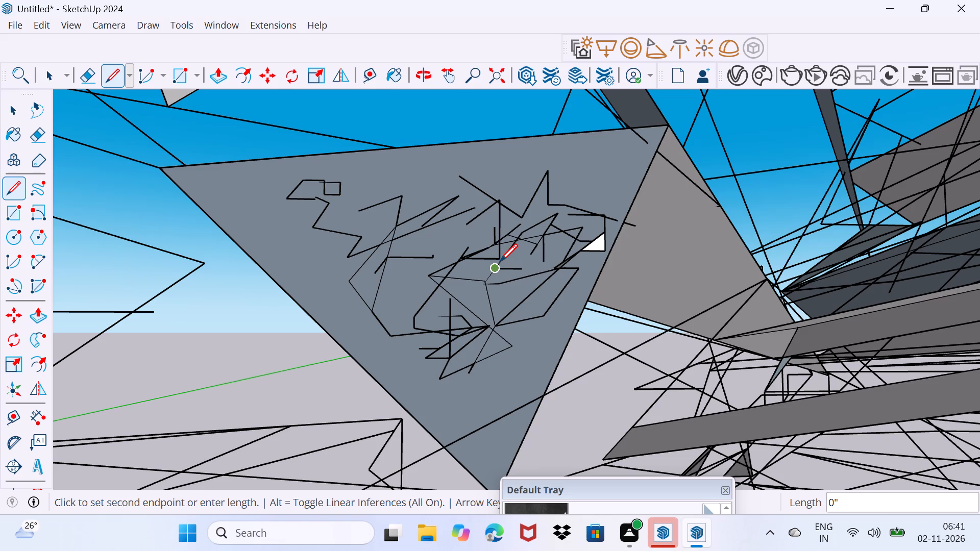
{"action": "left_click", "coordinate": [500, 261]}
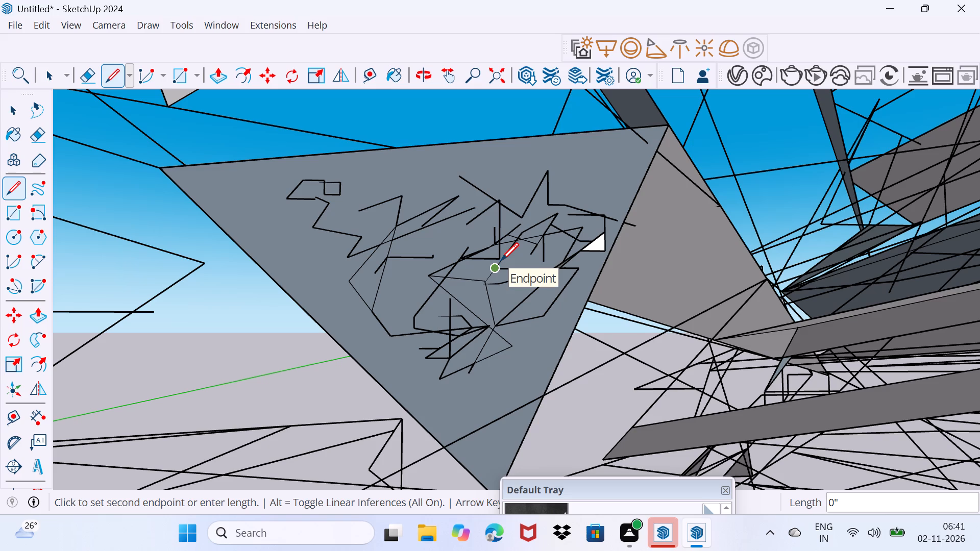
{"action": "left_click", "coordinate": [501, 260]}
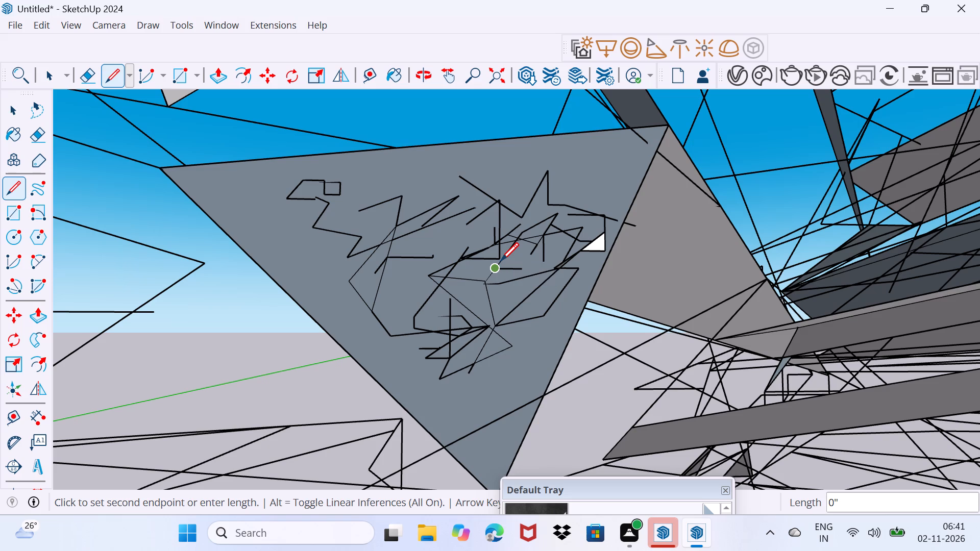
{"action": "left_click", "coordinate": [501, 260]}
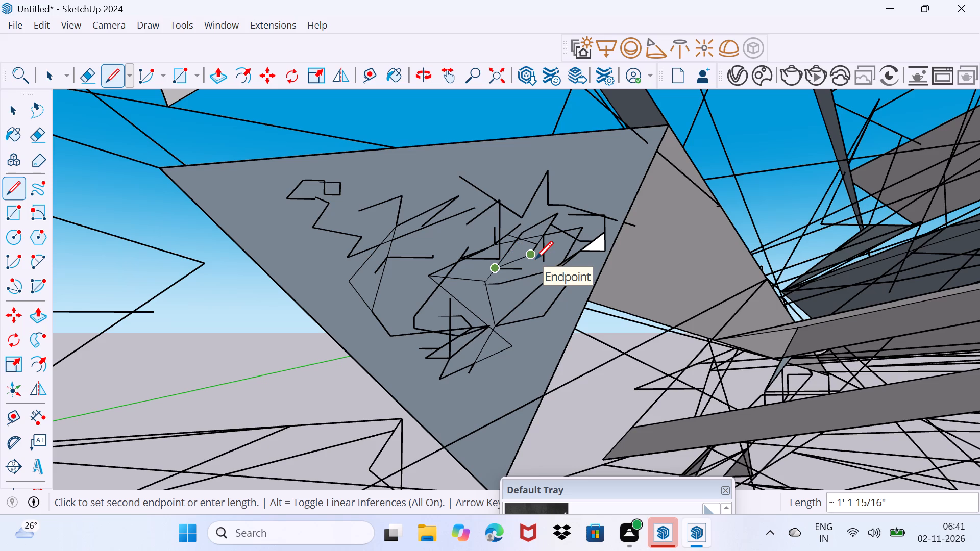
{"action": "left_click", "coordinate": [535, 259]}
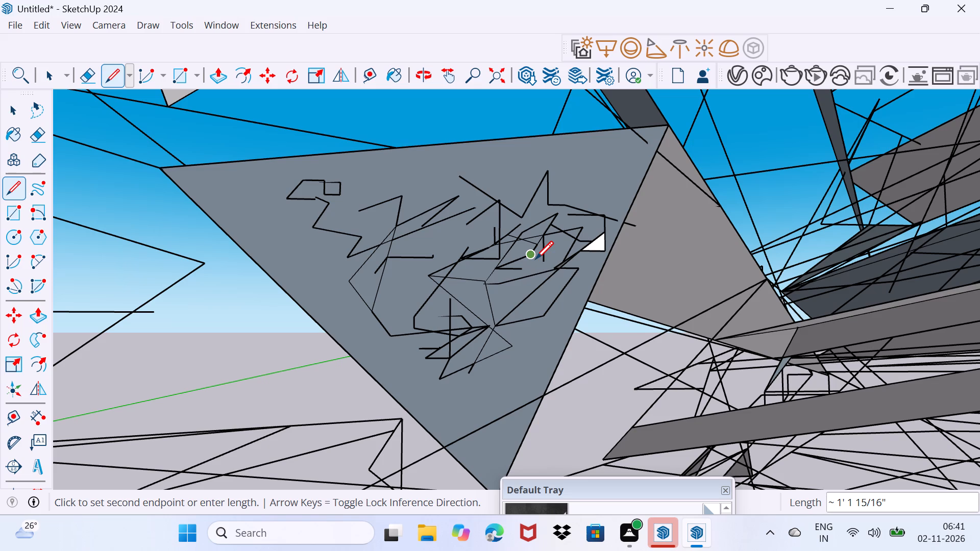
{"action": "left_click", "coordinate": [535, 259]}
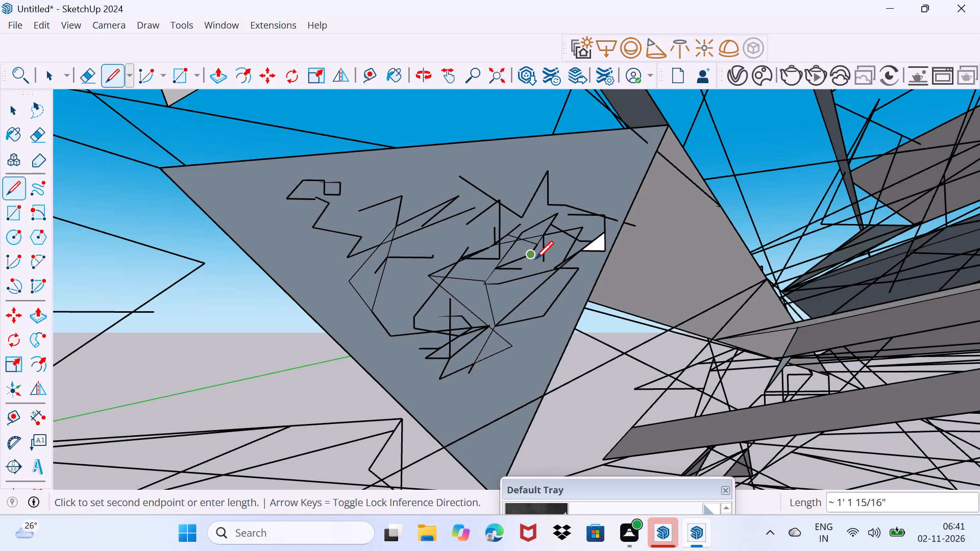
{"action": "left_click", "coordinate": [535, 259]}
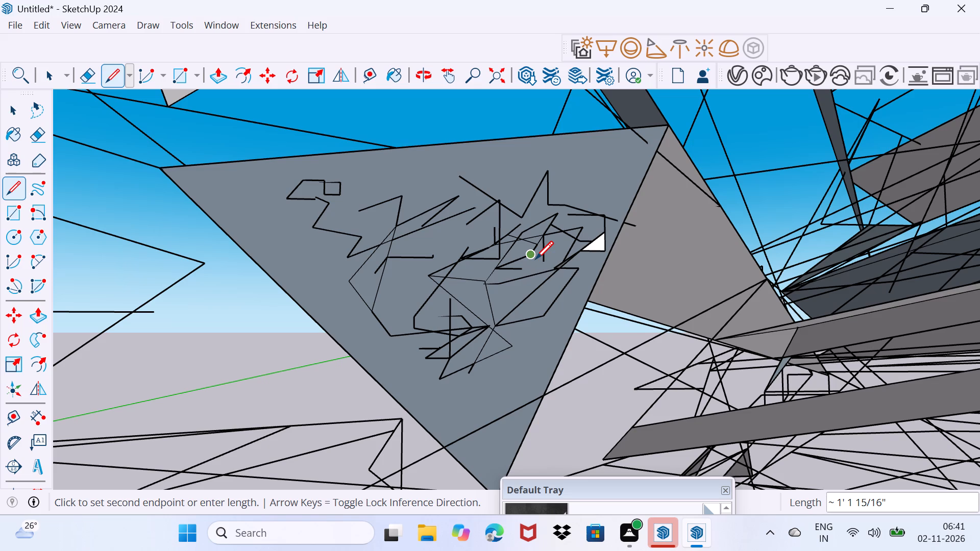
{"action": "left_click", "coordinate": [535, 259]}
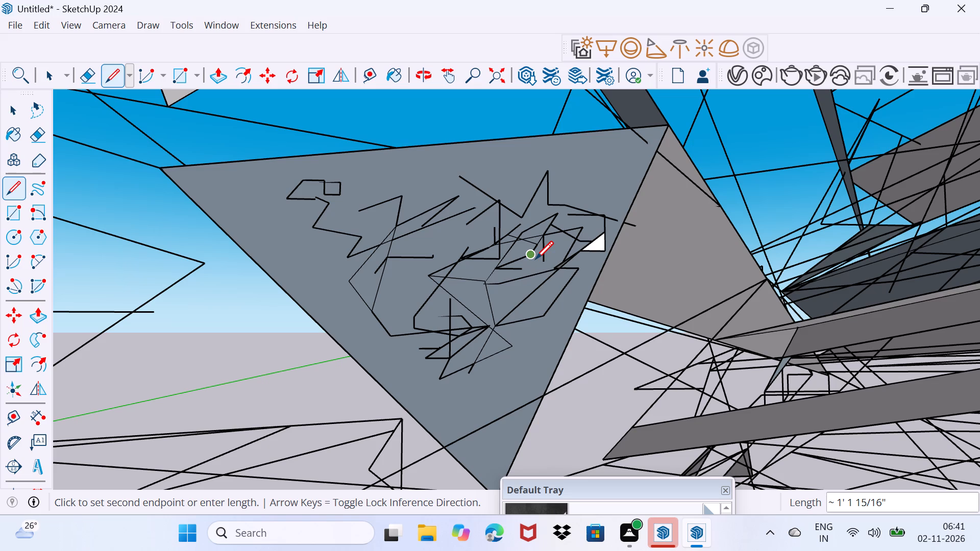
{"action": "left_click", "coordinate": [535, 259]}
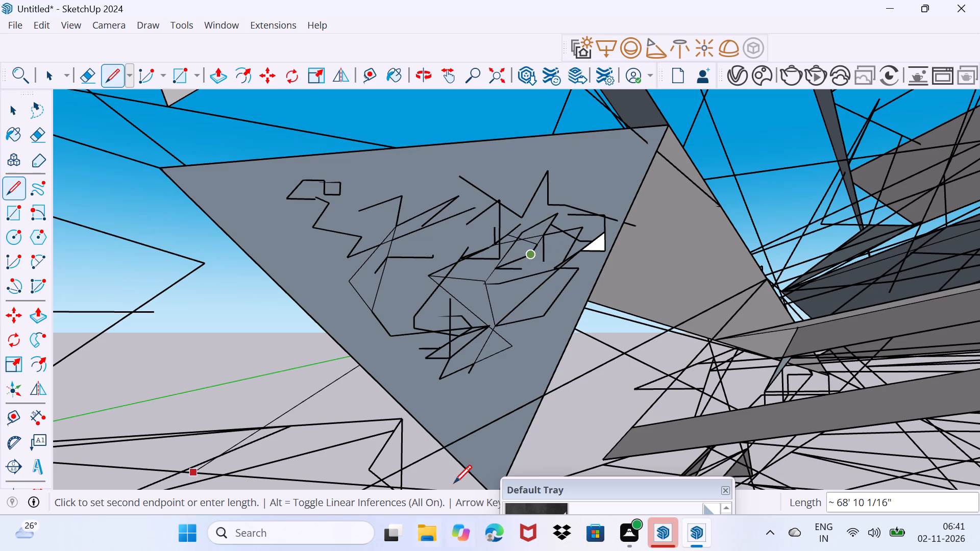
Continue down into the lower zigzag cluster with several crossing segments, ending with one about 1' 11" long towards the slanted edge.
{"action": "left_click", "coordinate": [490, 359]}
{"action": "left_click", "coordinate": [470, 362]}
{"action": "left_click", "coordinate": [471, 323]}
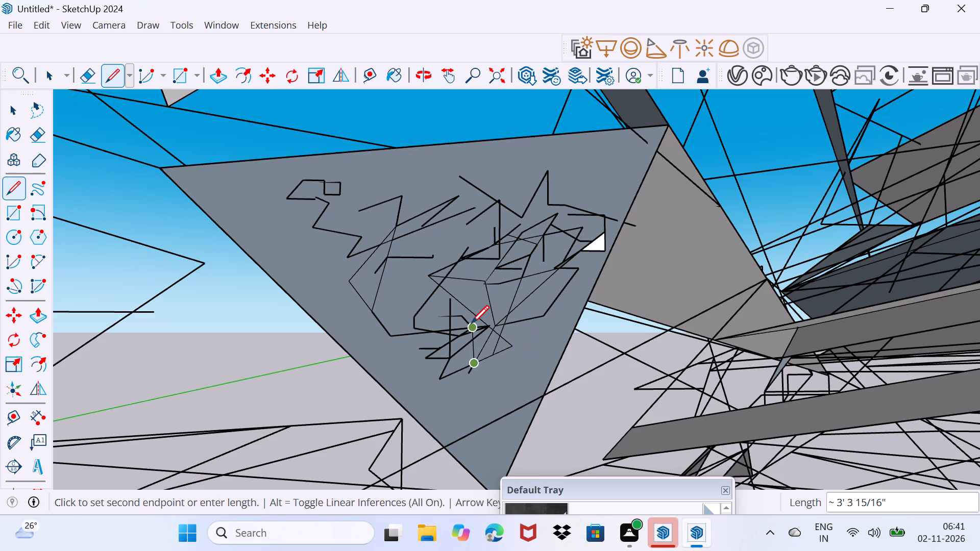
{"action": "left_click", "coordinate": [439, 365]}
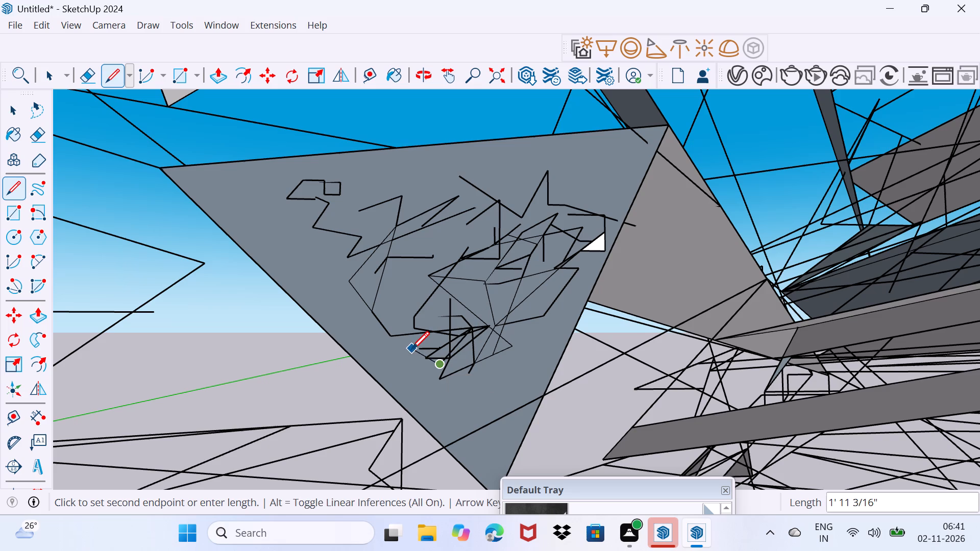
{"action": "left_click", "coordinate": [411, 349]}
Draw tiny segments beside the slanted edge and a steep one up to the bend below the small square, continuing along that zigzag.
{"action": "left_click", "coordinate": [406, 325]}
{"action": "left_click", "coordinate": [406, 320]}
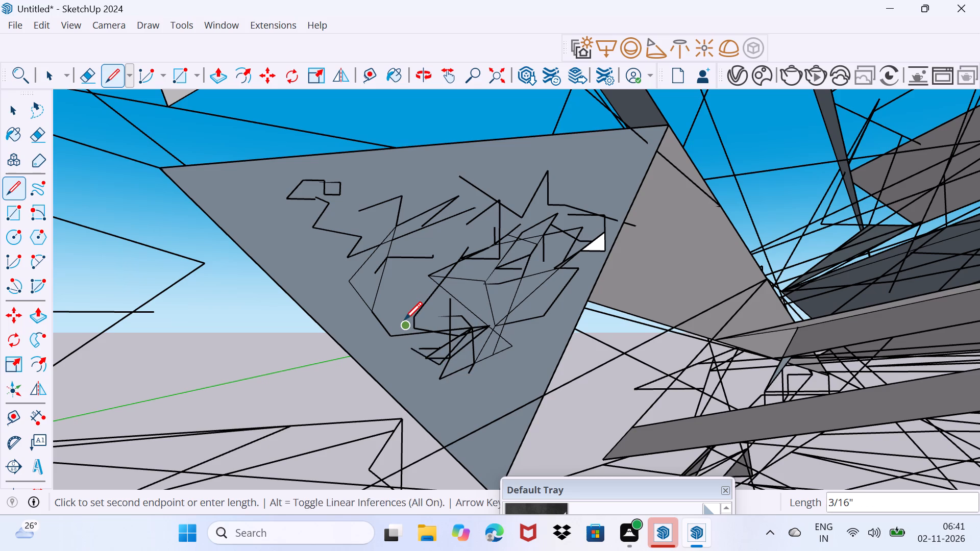
{"action": "left_click", "coordinate": [404, 319]}
{"action": "left_click", "coordinate": [337, 288]}
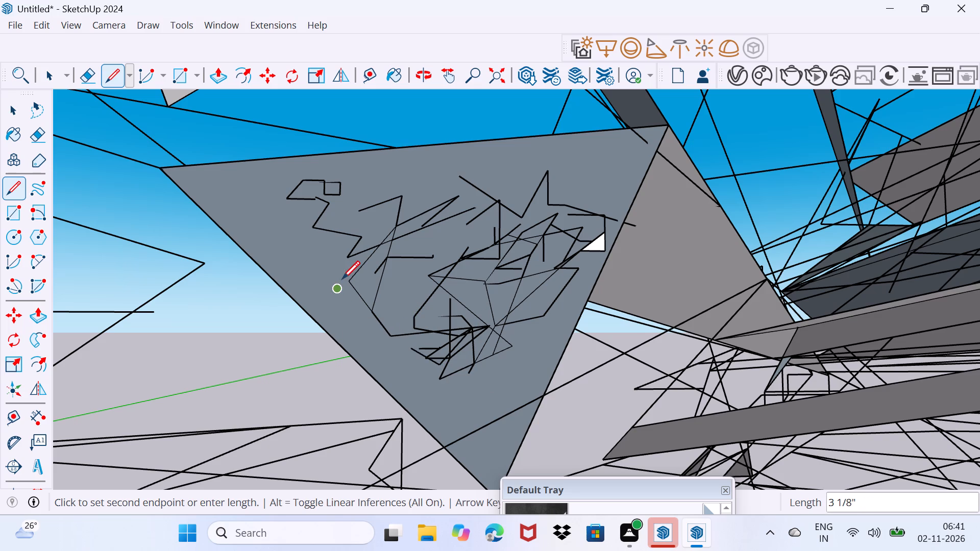
{"action": "left_click_drag", "start_coordinate": [332, 277], "coordinate": [326, 256]}
{"action": "left_click_drag", "start_coordinate": [303, 261], "coordinate": [311, 244]}
{"action": "left_click", "coordinate": [322, 228]}
{"action": "left_click_drag", "start_coordinate": [329, 229], "coordinate": [350, 232]}
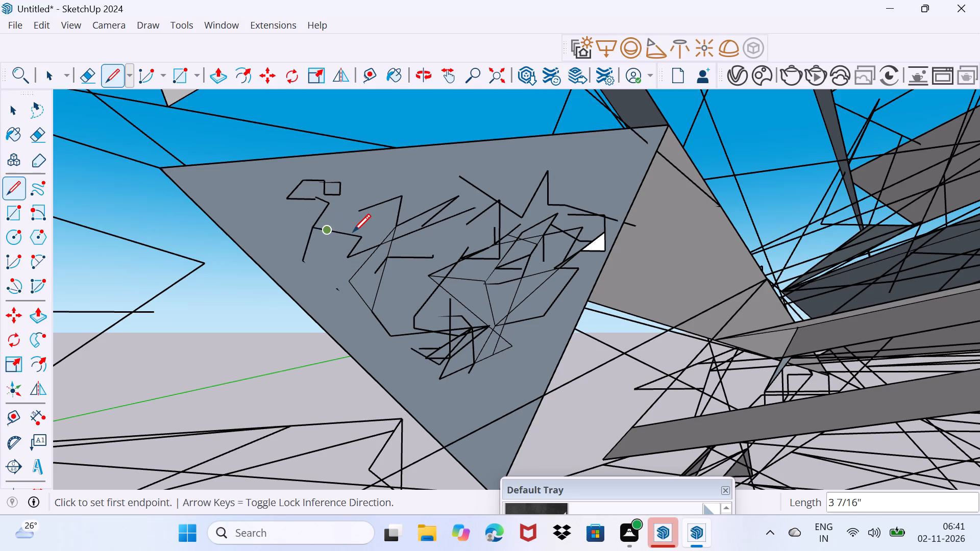
{"action": "left_click_drag", "start_coordinate": [353, 232], "coordinate": [353, 238]}
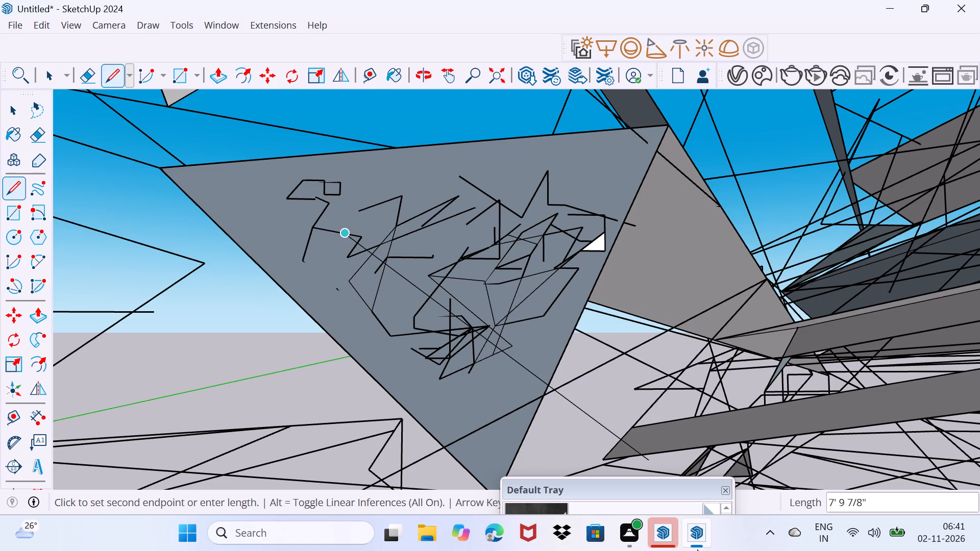